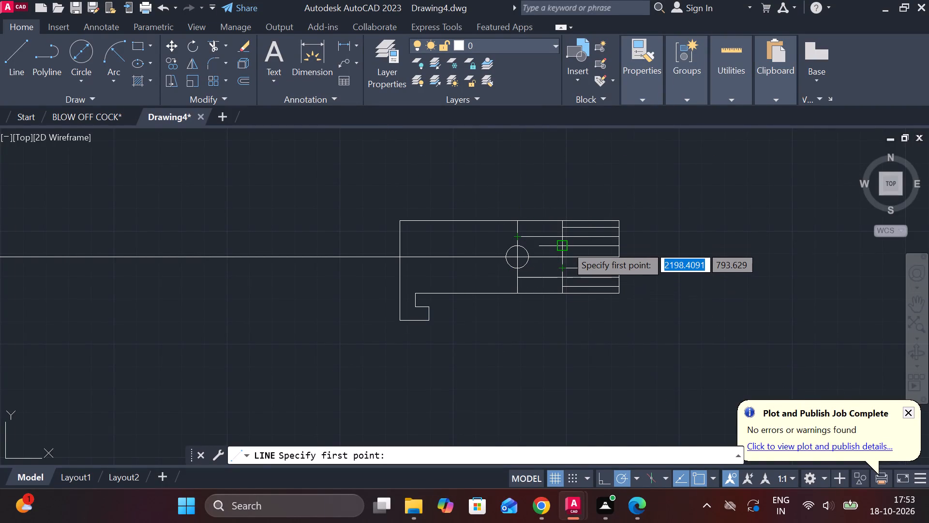
Draw a line about 31 long at 135° from the inner end of the upper hole's lower edge, past the part outline.
{"action": "left_click", "coordinate": [566, 246]}
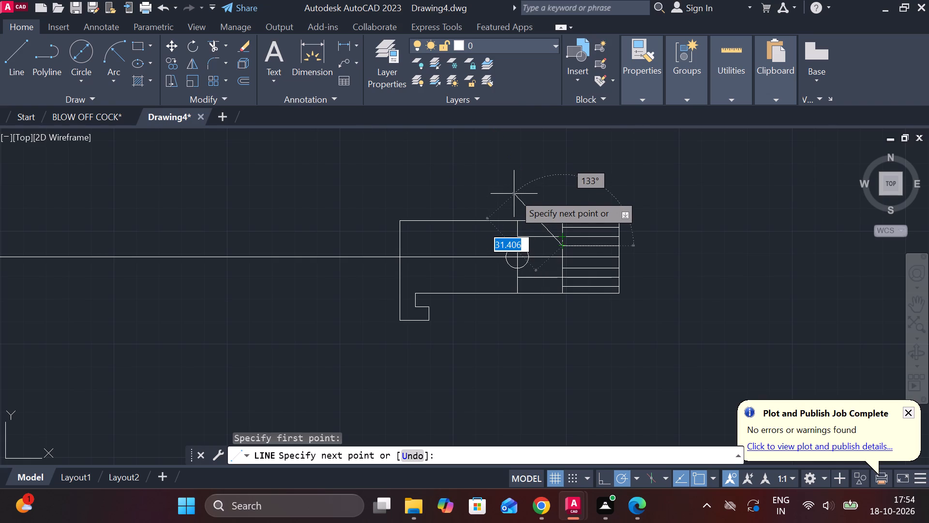
{"action": "scroll", "coordinate": [514, 194], "scroll_direction": "up", "scroll_amount": 3}
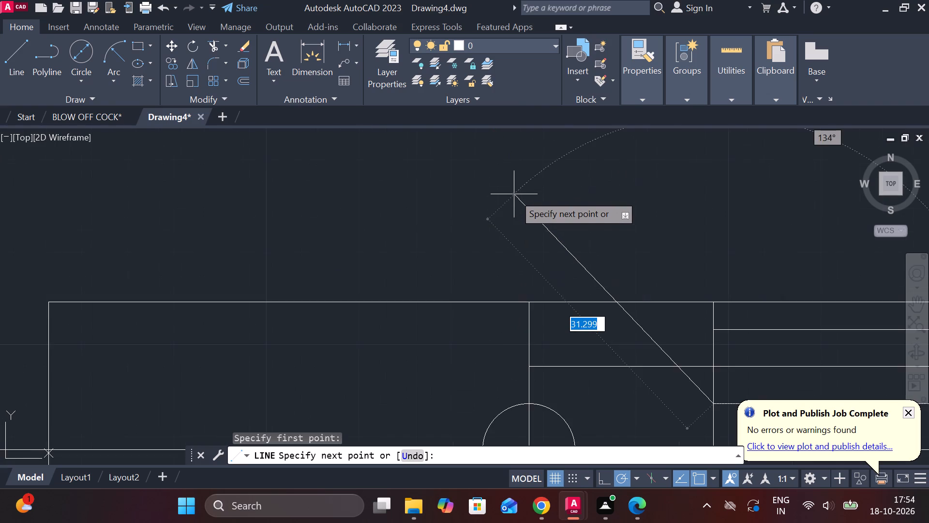
{"action": "scroll", "coordinate": [514, 194], "scroll_direction": "down", "scroll_amount": 1}
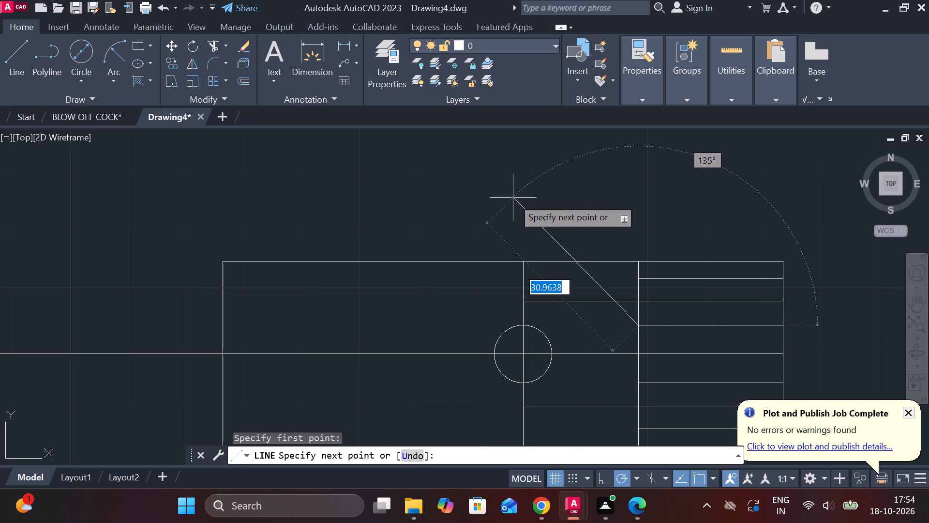
{"action": "left_click", "coordinate": [513, 198]}
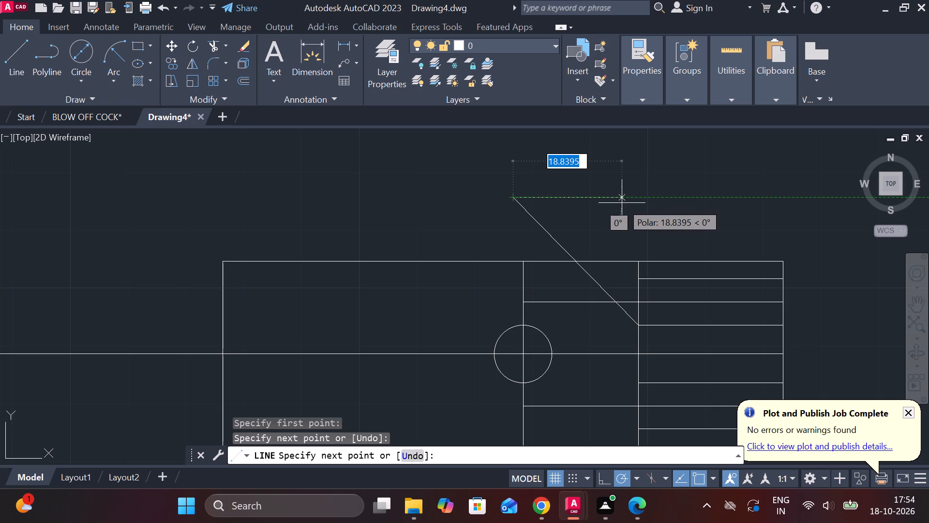
{"action": "key", "text": "Escape"}
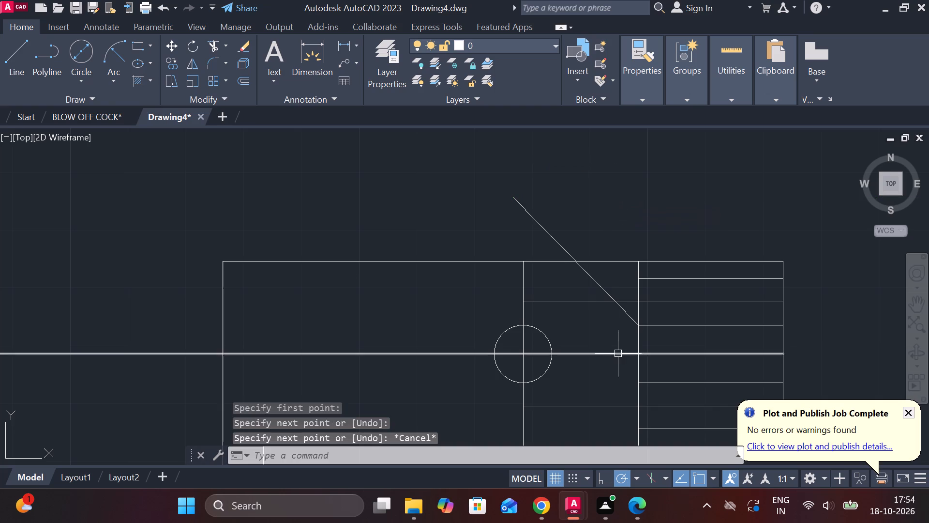
Trim the diagonal line back to the upper hole's centre line, removing the portions above it.
{"action": "scroll", "coordinate": [632, 238], "scroll_direction": "up", "scroll_amount": 1}
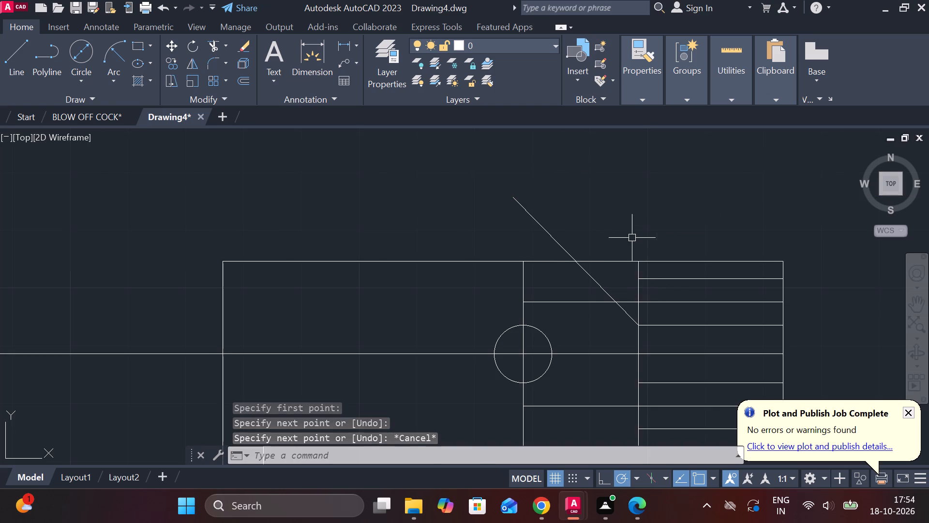
{"action": "left_click", "coordinate": [217, 47]}
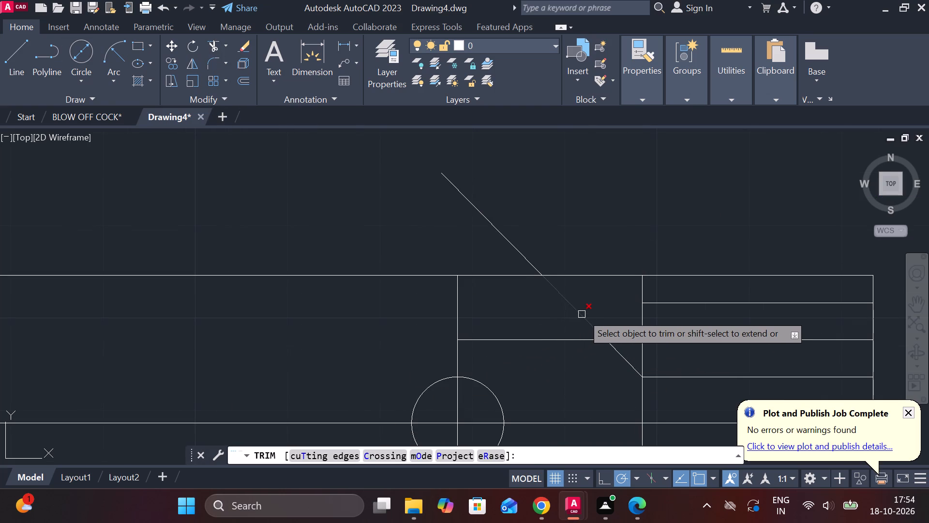
{"action": "left_click", "coordinate": [583, 313]}
{"action": "left_click", "coordinate": [533, 263]}
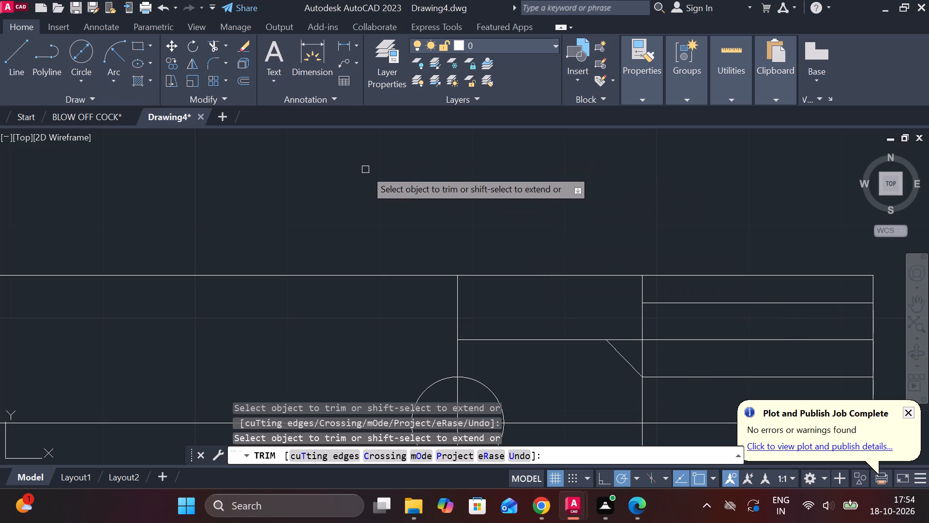
{"action": "key", "text": "Escape"}
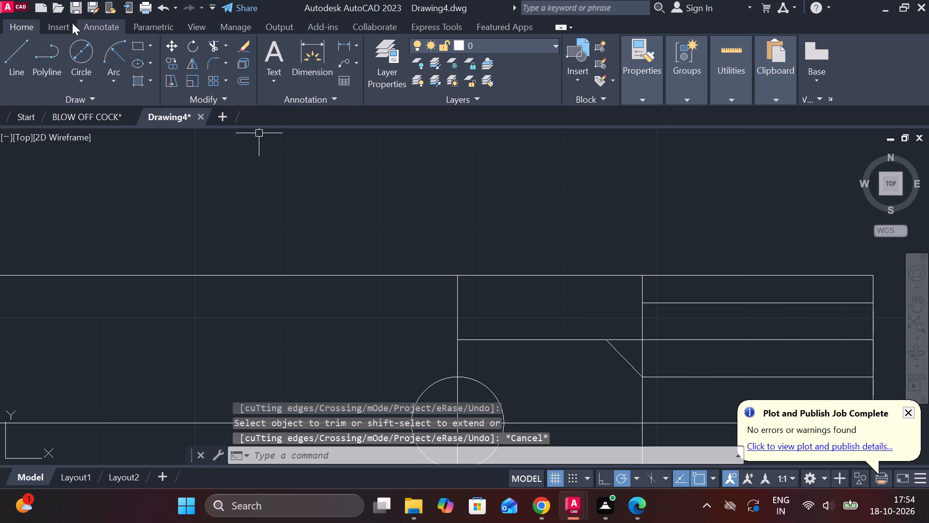
Draw a line about 5.6 long from the diagonal's end on the centre line to the inner end of the upper hole's top edge.
{"action": "left_click", "coordinate": [25, 54]}
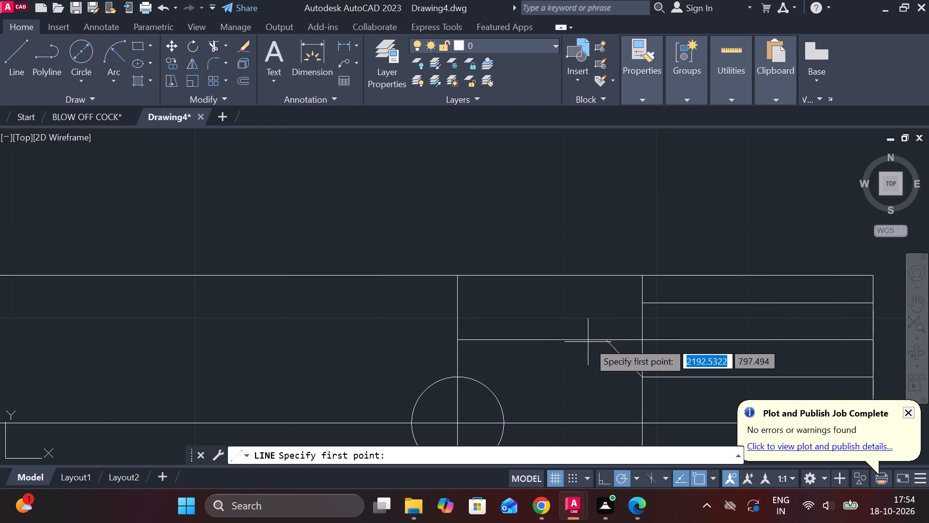
{"action": "left_click", "coordinate": [606, 338]}
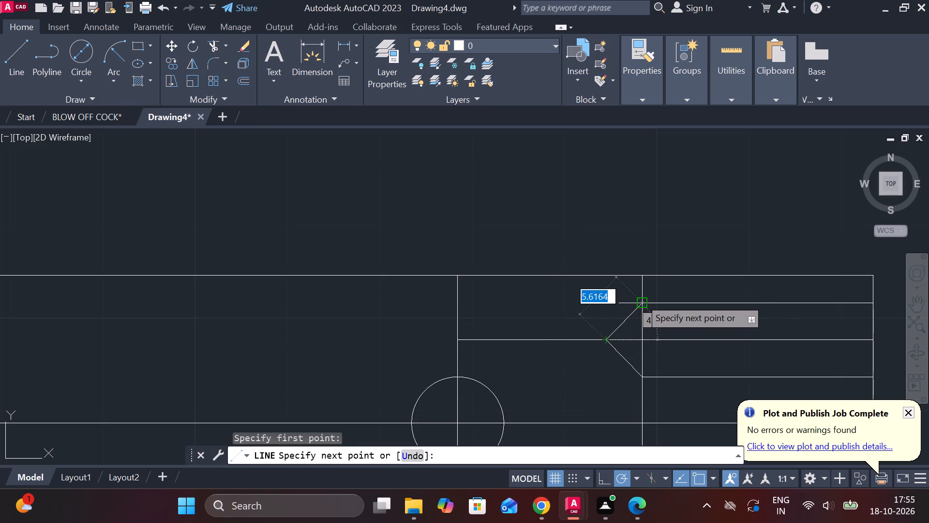
{"action": "left_click", "coordinate": [640, 298]}
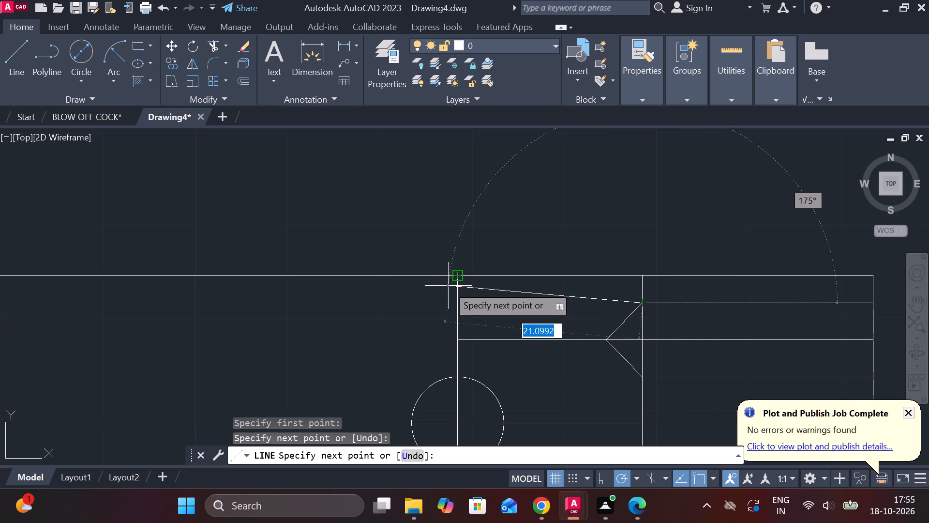
{"action": "key", "text": "Escape"}
Draw the lower hole's pointed end with two diagonal lines about 5.5 long, meeting on its centre line and joining both hole edges.
{"action": "scroll", "coordinate": [567, 352], "scroll_direction": "down", "scroll_amount": 1}
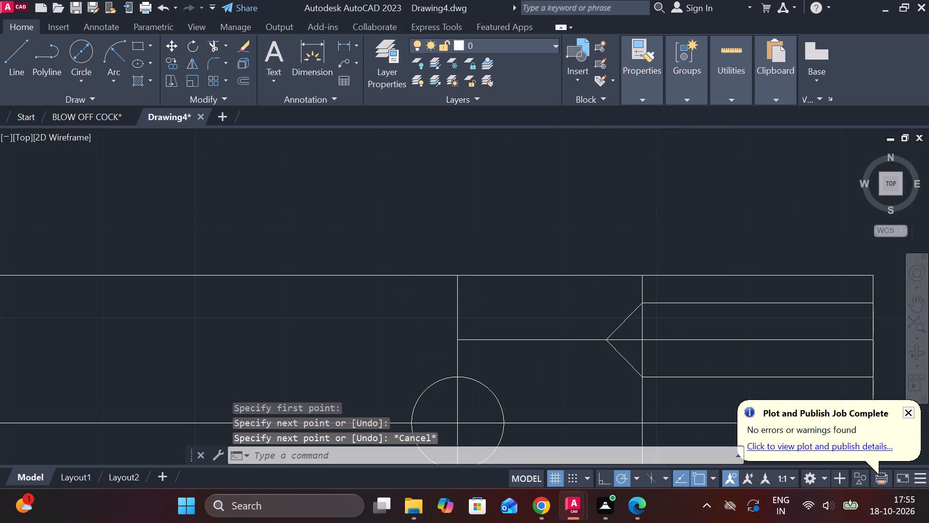
{"action": "scroll", "coordinate": [567, 352], "scroll_direction": "down", "scroll_amount": 1}
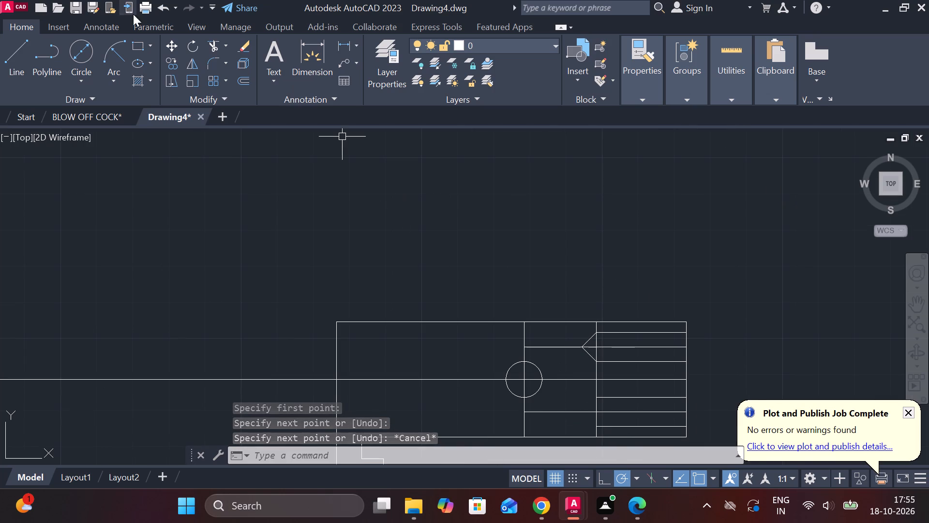
{"action": "left_click", "coordinate": [22, 62]}
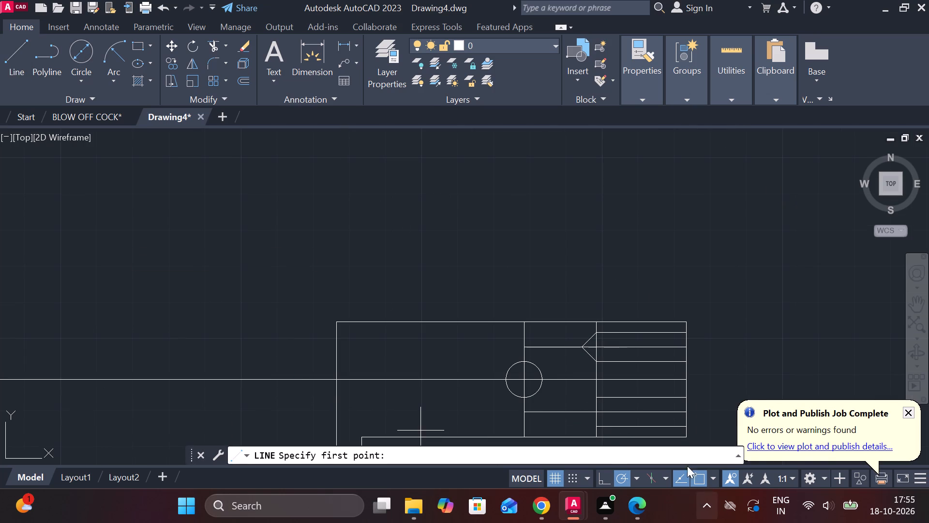
{"action": "scroll", "coordinate": [598, 432], "scroll_direction": "up", "scroll_amount": 4}
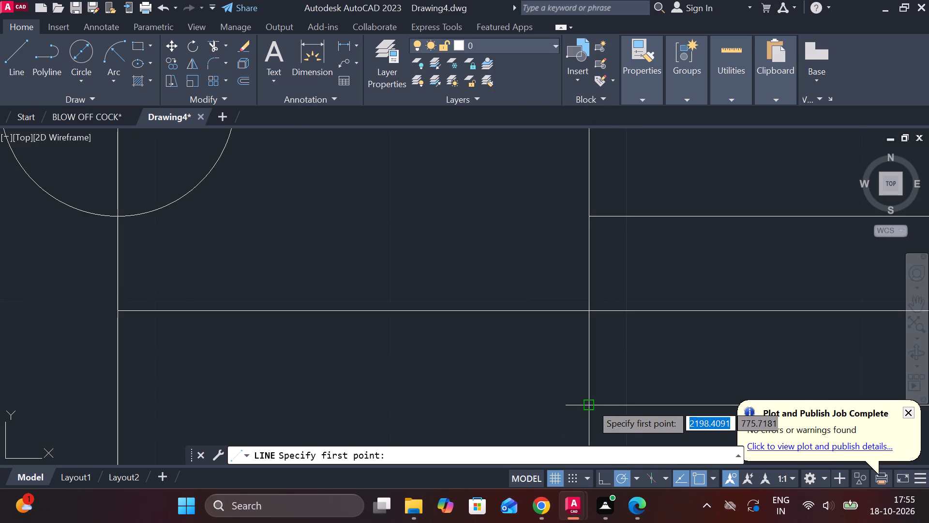
{"action": "left_click", "coordinate": [591, 405]}
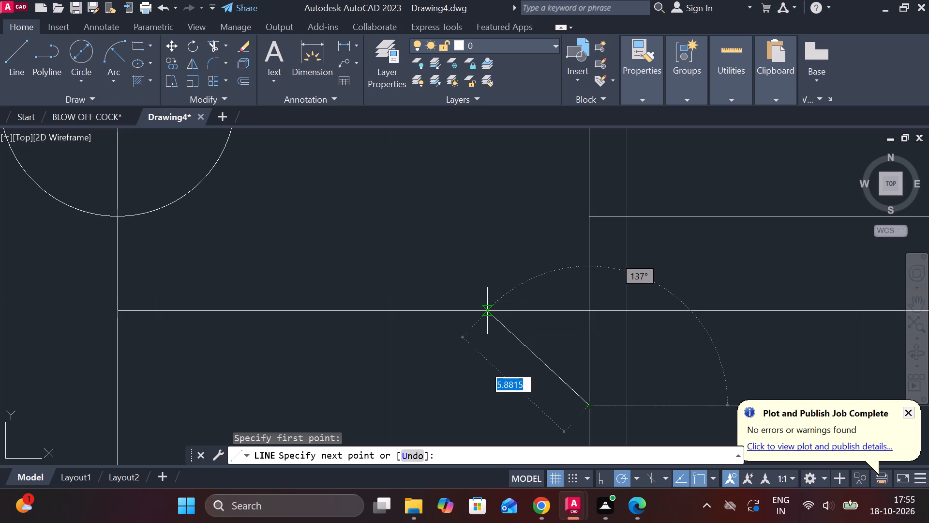
{"action": "scroll", "coordinate": [487, 311], "scroll_direction": "up", "scroll_amount": 2}
{"action": "scroll", "coordinate": [487, 311], "scroll_direction": "down", "scroll_amount": 1}
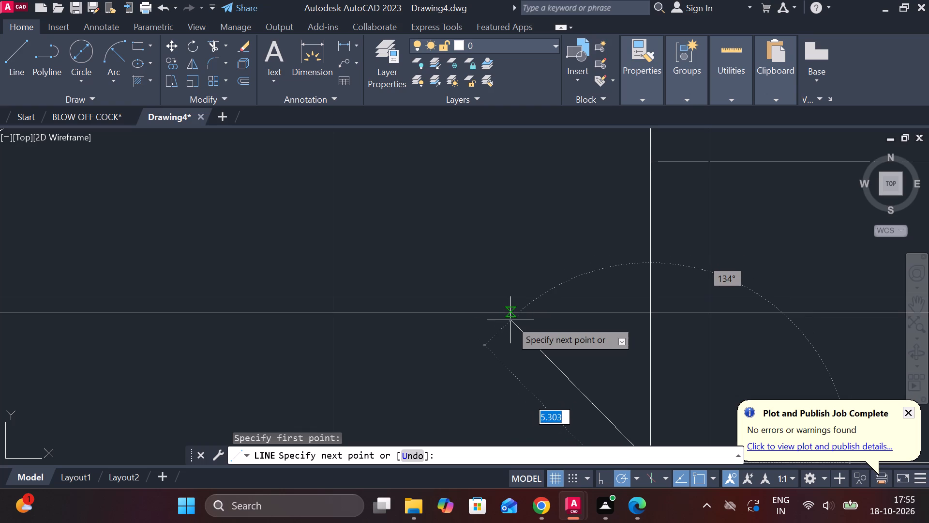
{"action": "left_click", "coordinate": [506, 320]}
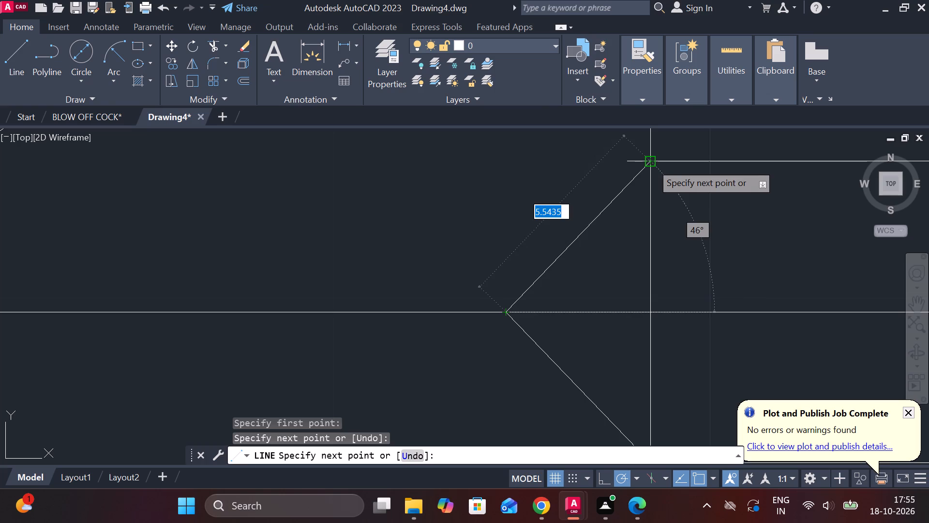
{"action": "left_click", "coordinate": [651, 163]}
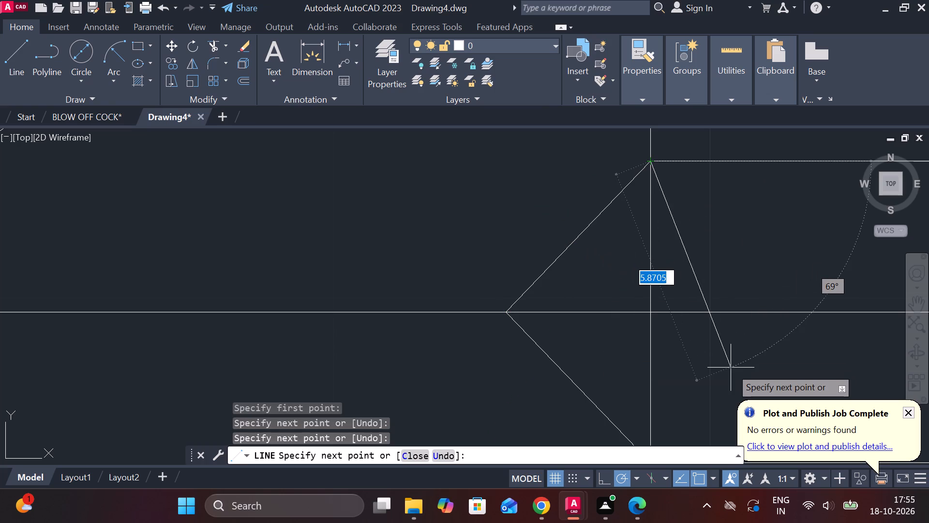
{"action": "key", "text": "Escape"}
Change the four horizontal edge lines of the upper and lower holes to a dashed linetype.
{"action": "scroll", "coordinate": [730, 368], "scroll_direction": "down", "scroll_amount": 3}
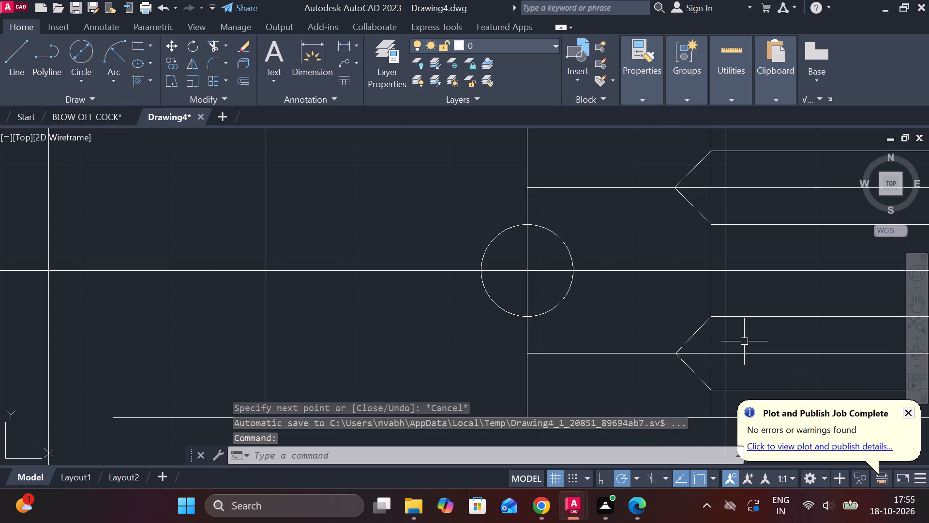
{"action": "scroll", "coordinate": [759, 324], "scroll_direction": "down", "scroll_amount": 2}
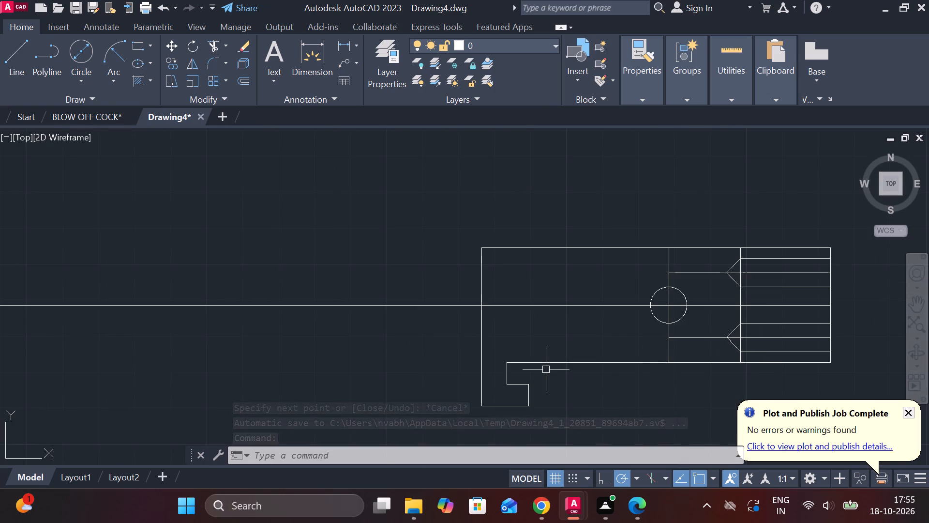
{"action": "scroll", "coordinate": [546, 369], "scroll_direction": "down", "scroll_amount": 1}
{"action": "scroll", "coordinate": [703, 383], "scroll_direction": "up", "scroll_amount": 1}
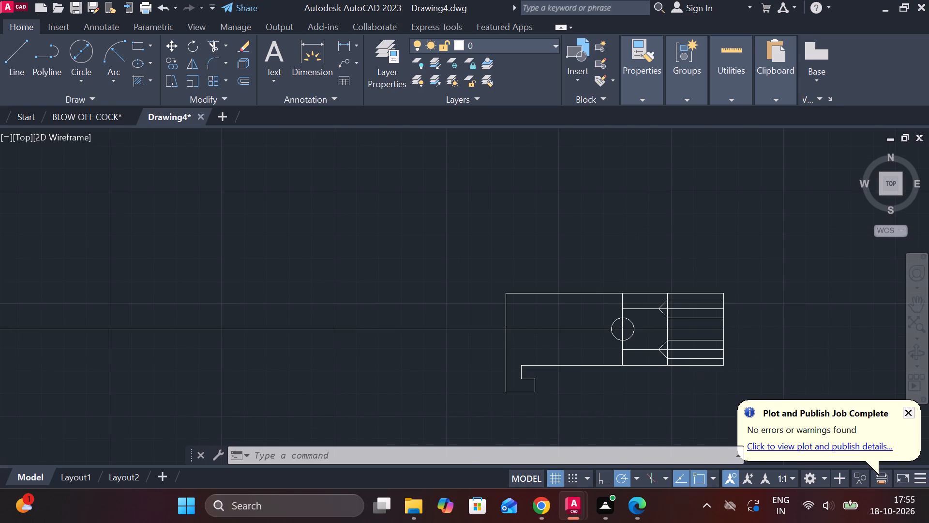
{"action": "scroll", "coordinate": [703, 383], "scroll_direction": "up", "scroll_amount": 1}
{"action": "scroll", "coordinate": [703, 383], "scroll_direction": "down", "scroll_amount": 1}
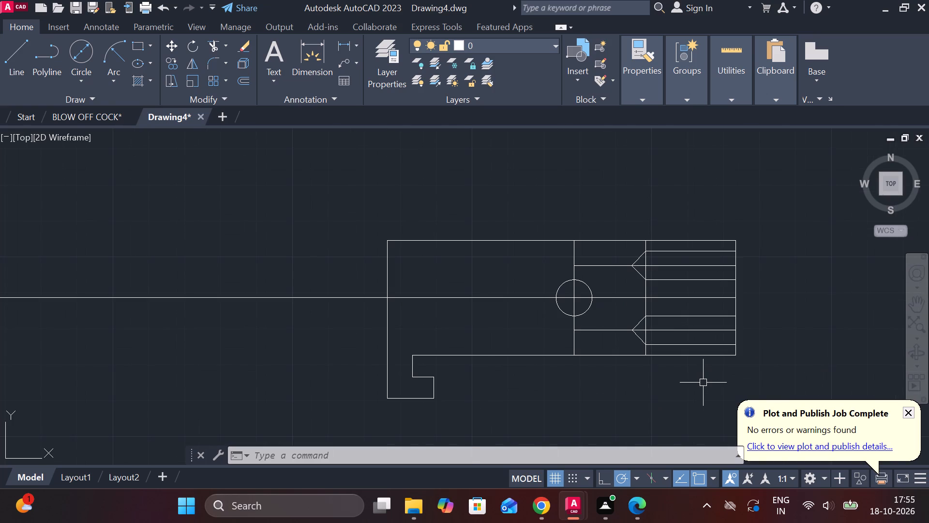
{"action": "left_click", "coordinate": [705, 252]}
{"action": "left_click", "coordinate": [706, 281]}
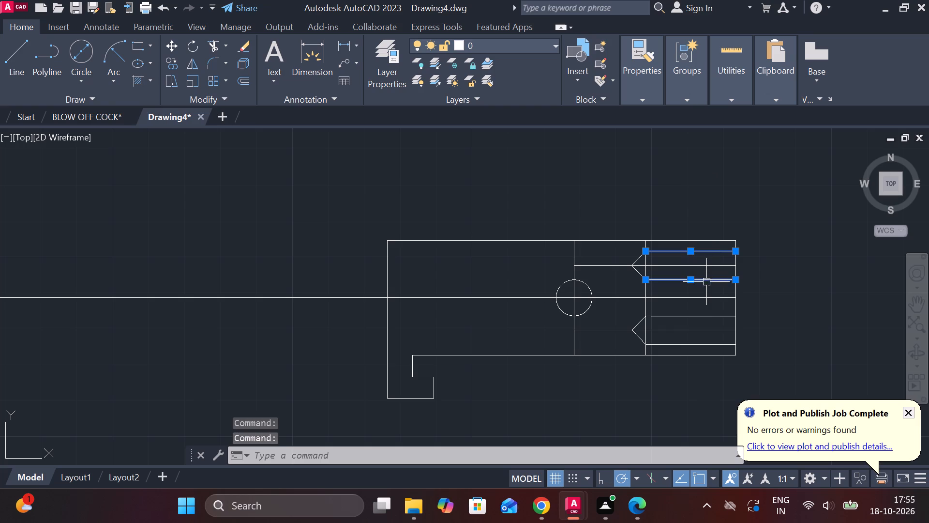
{"action": "left_click", "coordinate": [703, 318]}
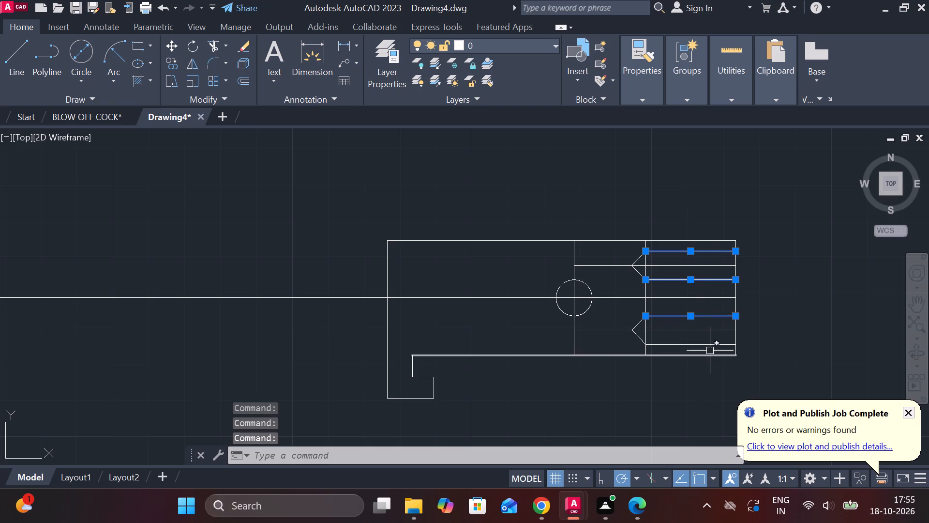
{"action": "left_click", "coordinate": [710, 347]}
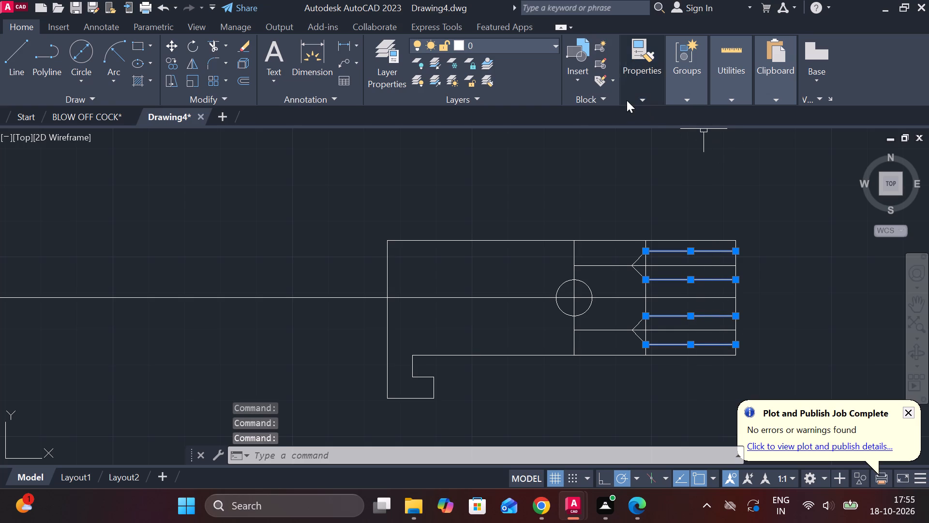
{"action": "left_click", "coordinate": [634, 101]}
{"action": "left_click", "coordinate": [742, 149]}
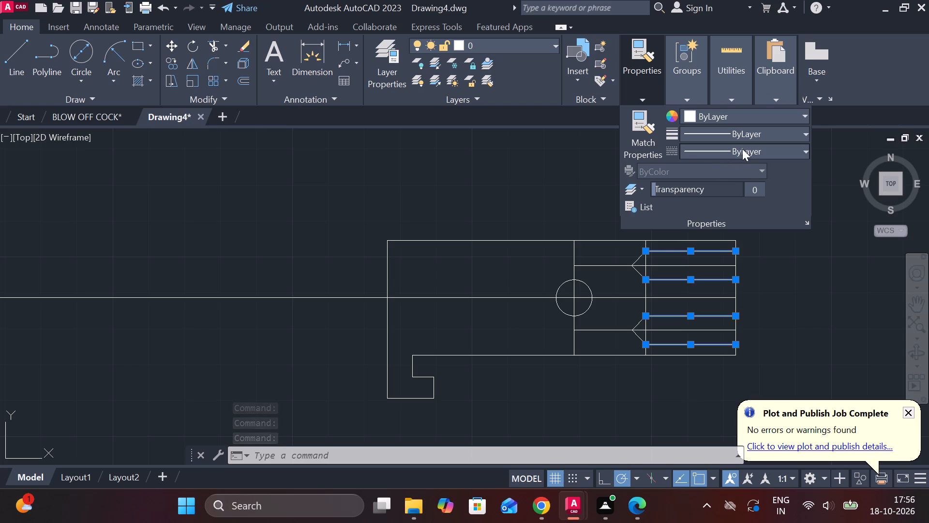
{"action": "left_click", "coordinate": [739, 232]}
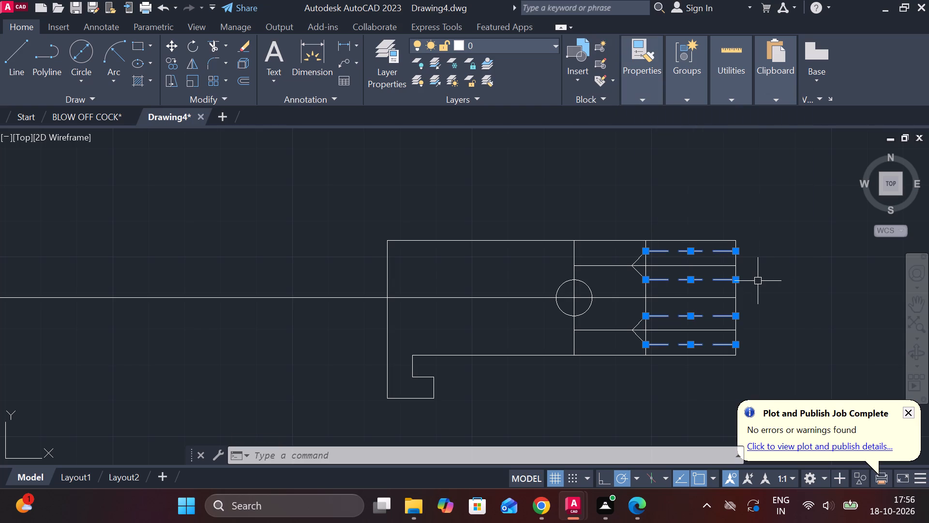
{"action": "key", "text": "Escape"}
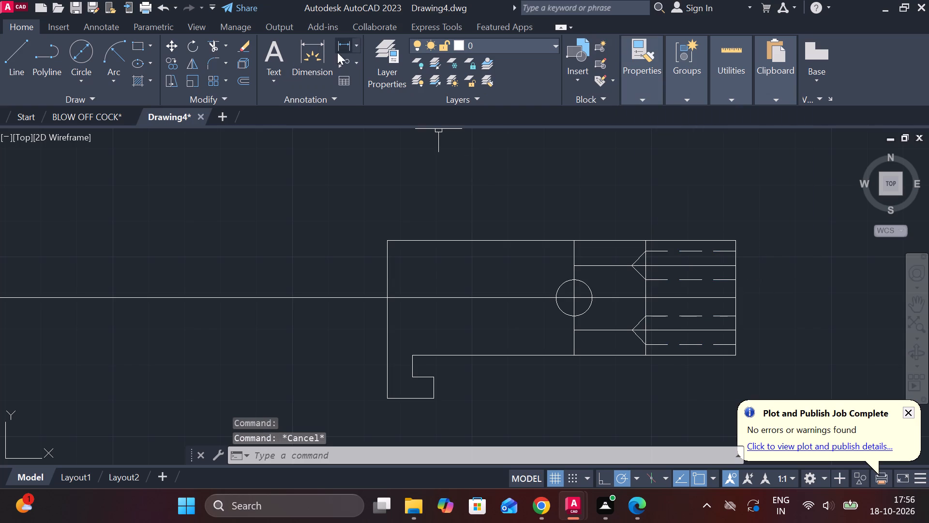
Add a vertical linear dimension between the two holes' centre lines, placed just outside the part's end face.
{"action": "left_click", "coordinate": [350, 42]}
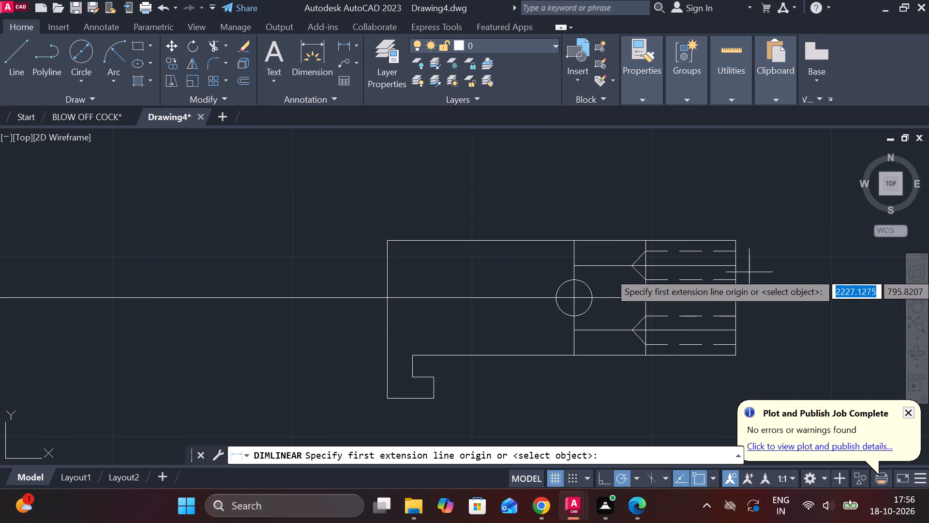
{"action": "left_click", "coordinate": [737, 267]}
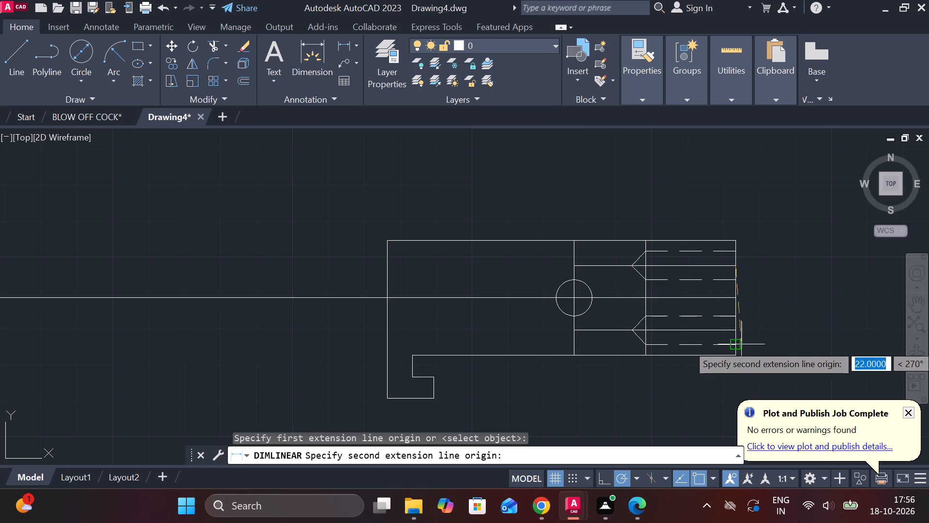
{"action": "left_click", "coordinate": [736, 327]}
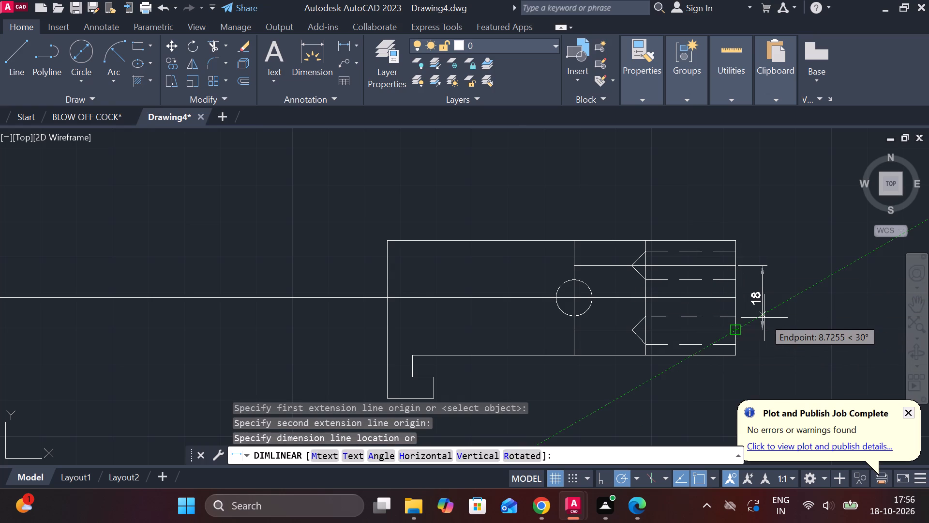
{"action": "left_click", "coordinate": [764, 318]}
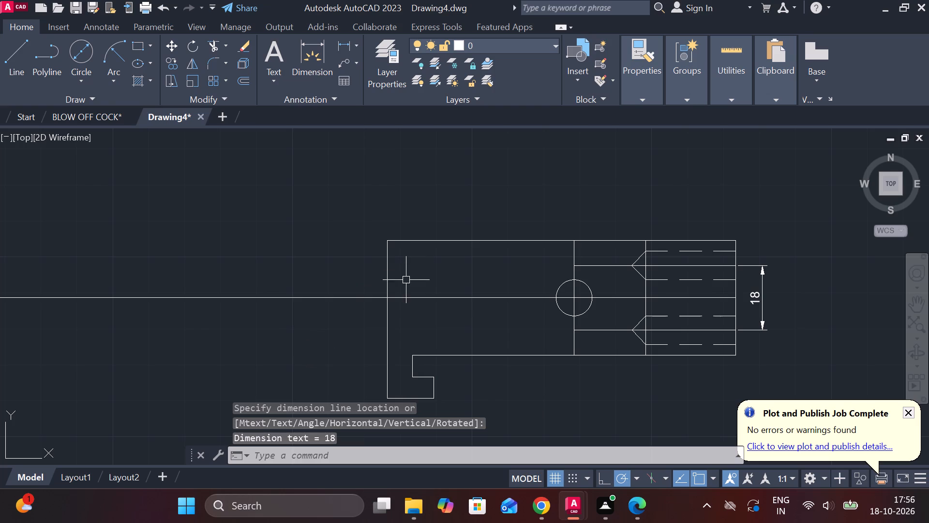
Add a horizontal linear dimension from the vertical line through the circle to the part's end face, placed above the part.
{"action": "left_click", "coordinate": [340, 47]}
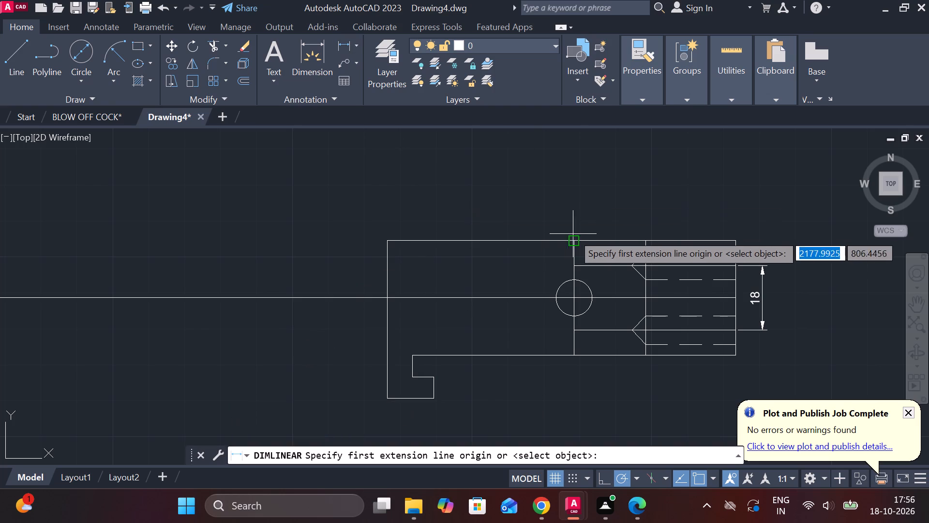
{"action": "left_click", "coordinate": [576, 240]}
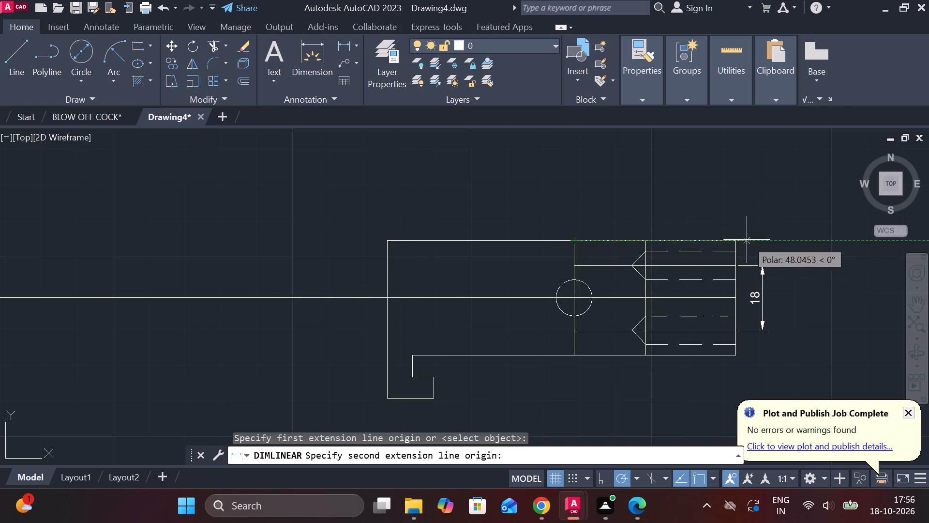
{"action": "left_click", "coordinate": [734, 240]}
{"action": "left_click", "coordinate": [723, 197]}
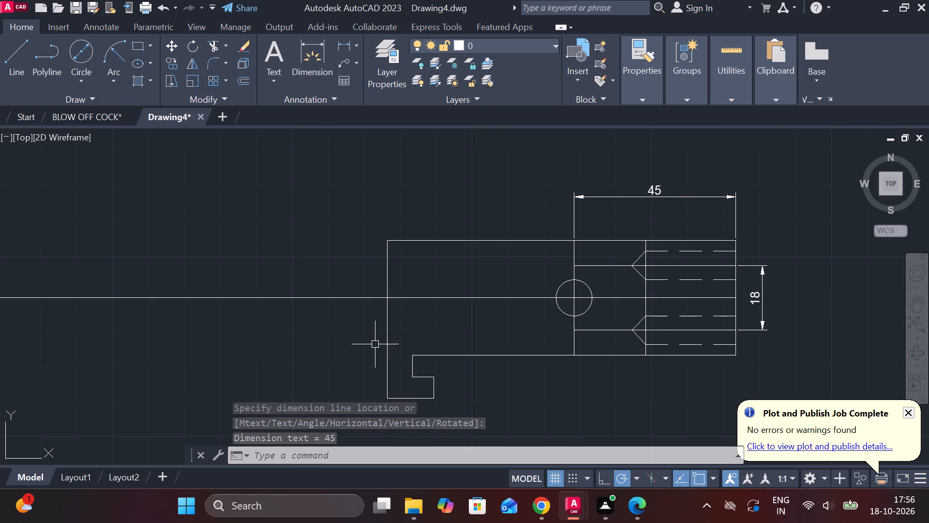
Draw connected lines for a new view left of the part, starting on the centre line: 16 up, 50 left, 44 down.
{"action": "scroll", "coordinate": [375, 344], "scroll_direction": "down", "scroll_amount": 3}
{"action": "scroll", "coordinate": [345, 380], "scroll_direction": "up", "scroll_amount": 2}
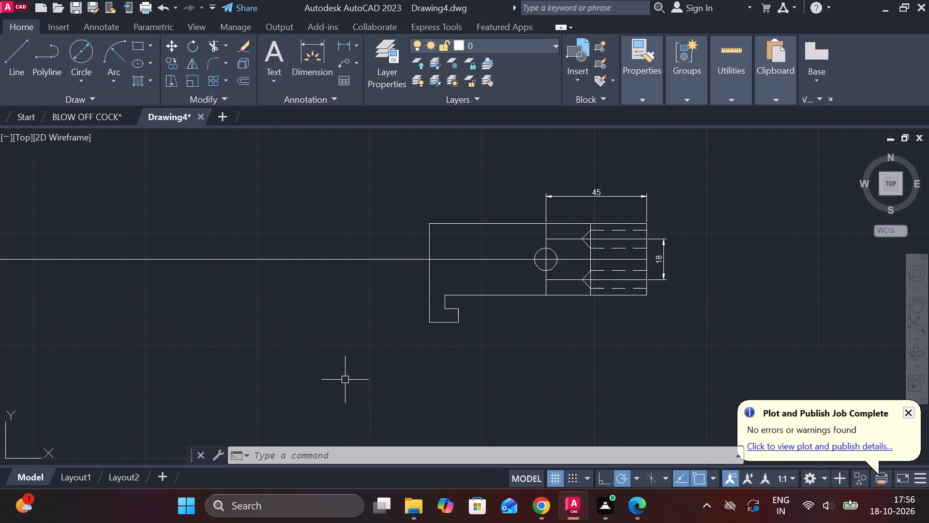
{"action": "left_click", "coordinate": [20, 57]}
{"action": "left_click", "coordinate": [361, 260]}
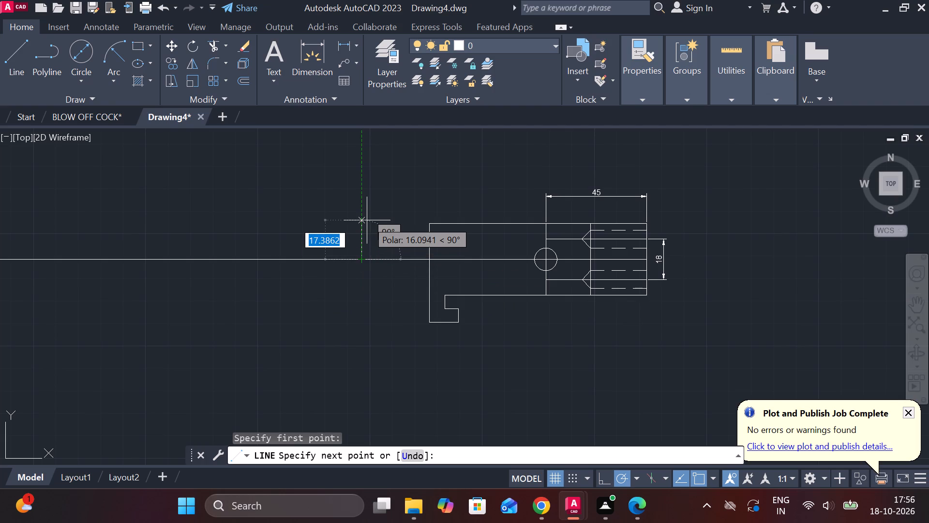
{"action": "key", "text": "1"}
{"action": "key", "text": "6"}
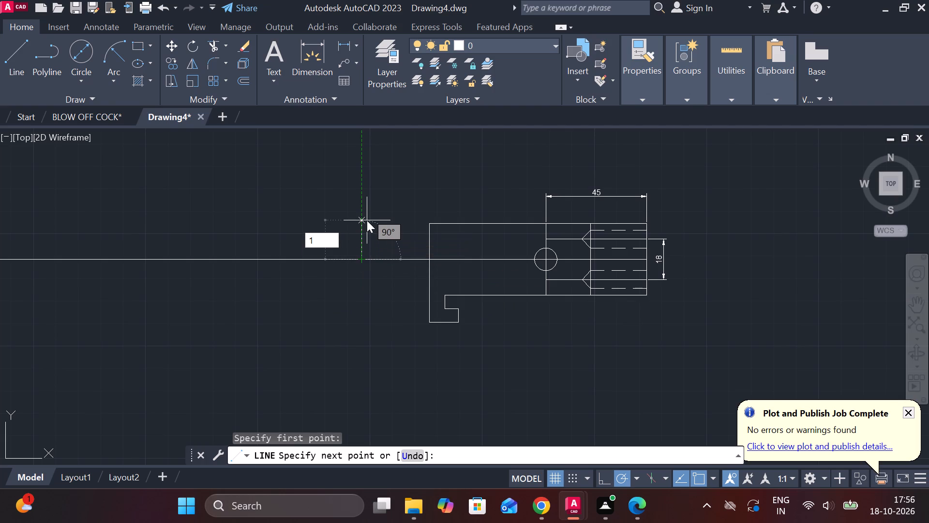
{"action": "key", "text": "Return"}
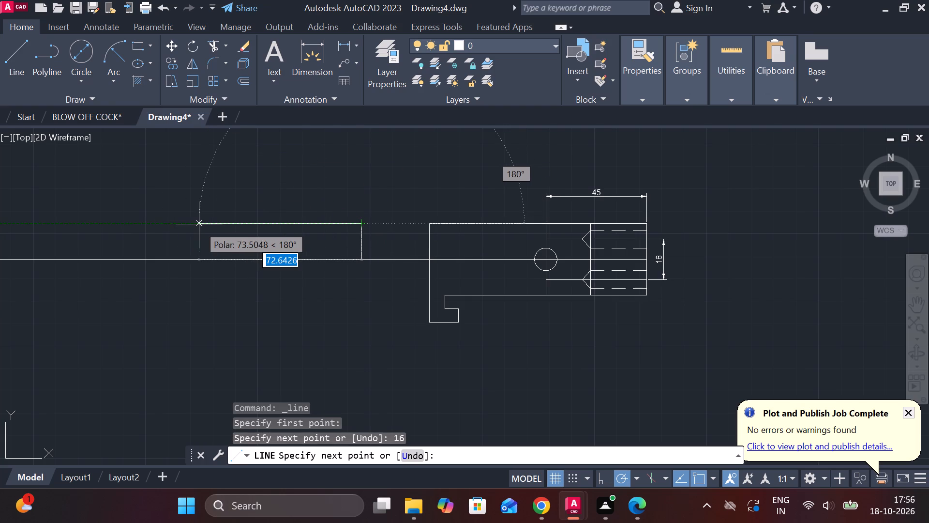
{"action": "key", "text": "5"}
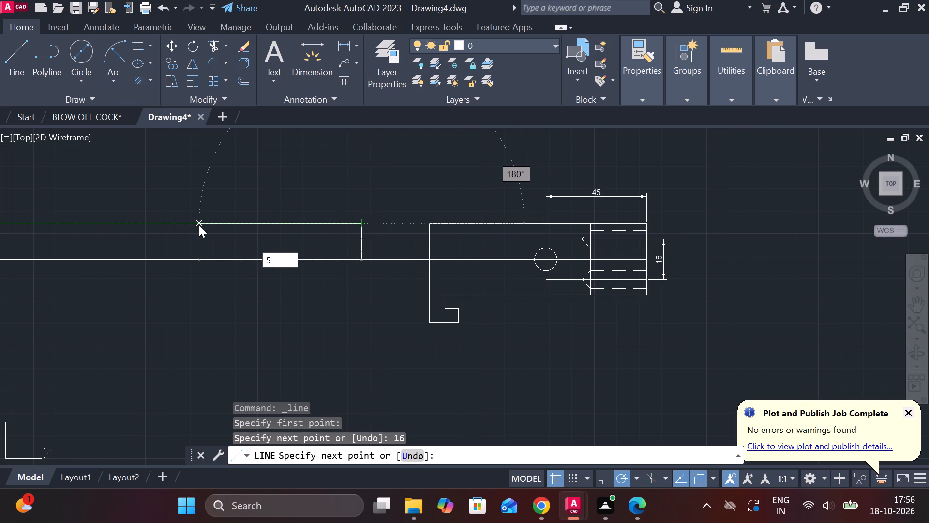
{"action": "key", "text": "0"}
{"action": "key", "text": "Return"}
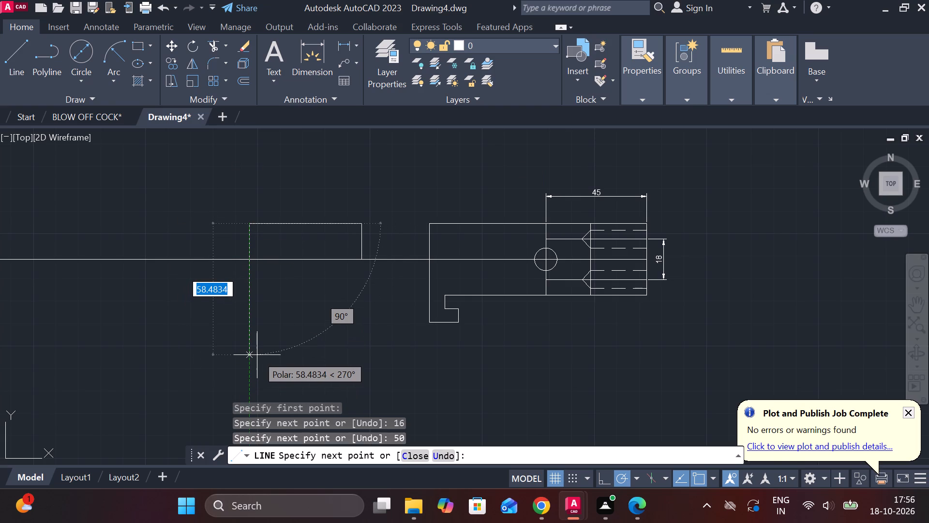
{"action": "type", "text": "44"}
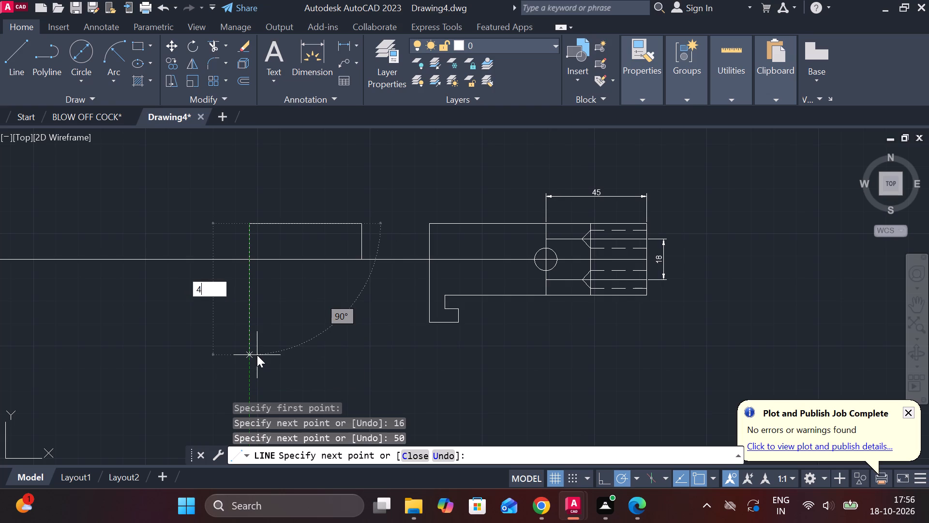
{"action": "key", "text": "Return"}
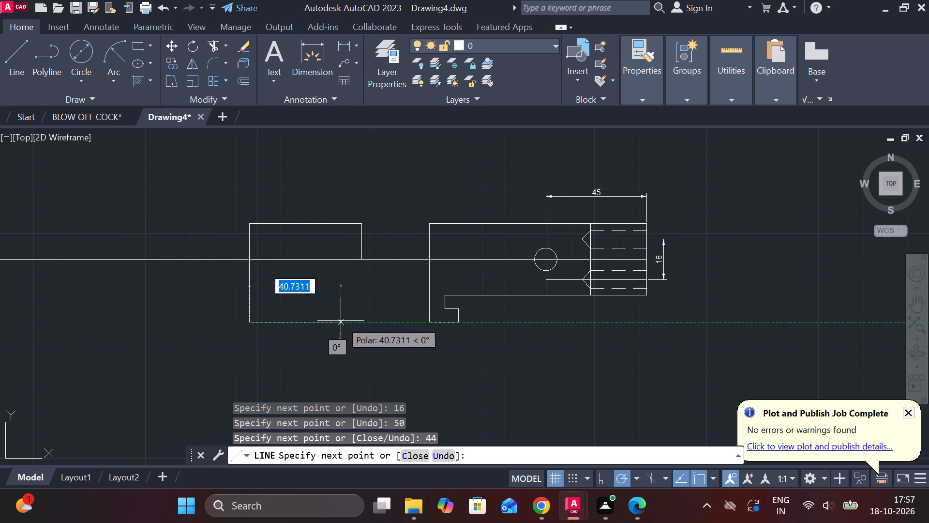
Complete the rectangle with two 25-long bottom segments and a vertical line up to the starting point on the centre line.
{"action": "key", "text": "2"}
{"action": "key", "text": "5"}
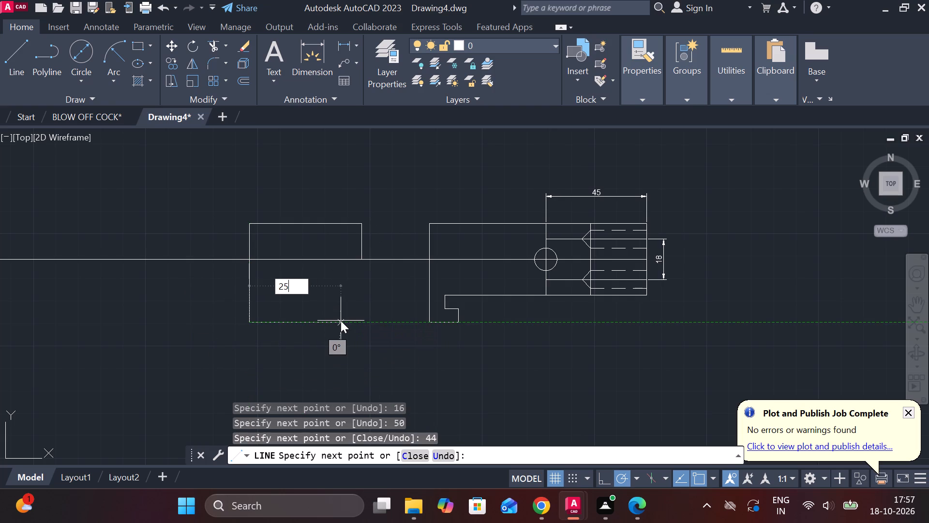
{"action": "key", "text": "Return"}
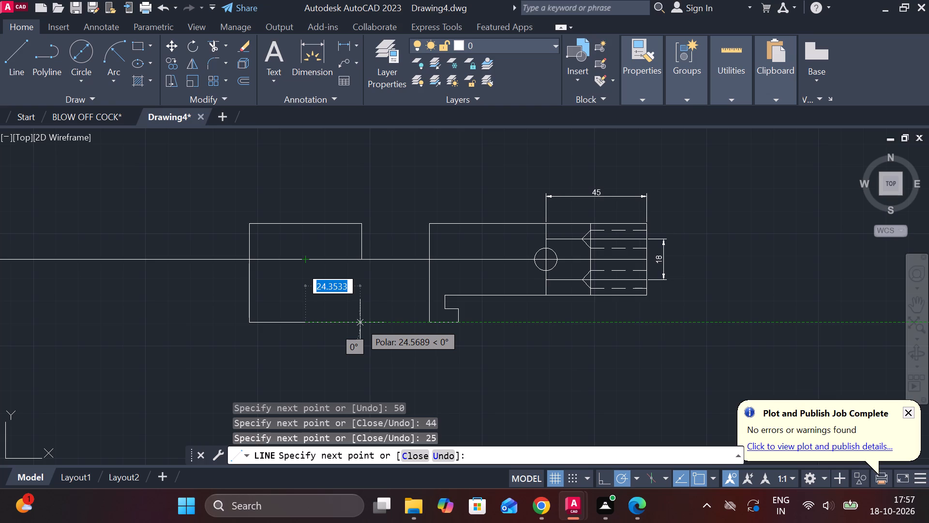
{"action": "key", "text": "2"}
{"action": "key", "text": "5"}
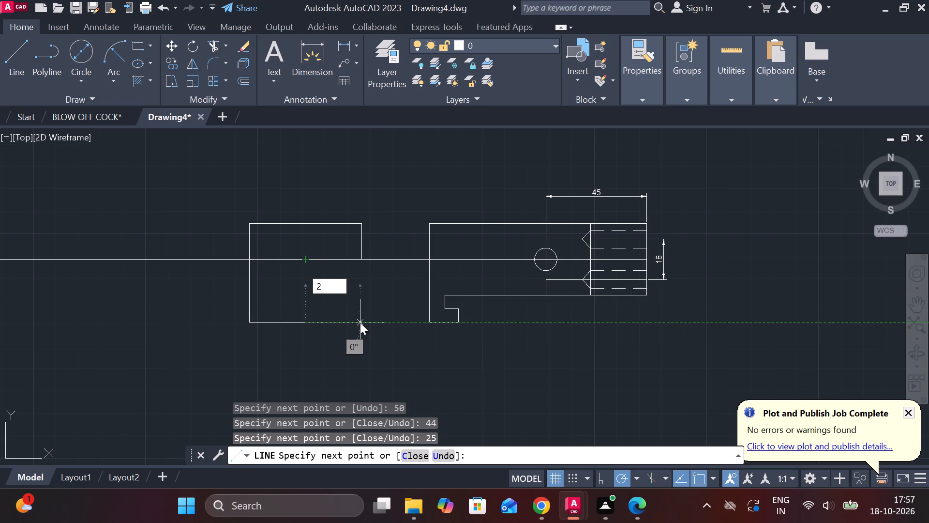
{"action": "key", "text": "Return"}
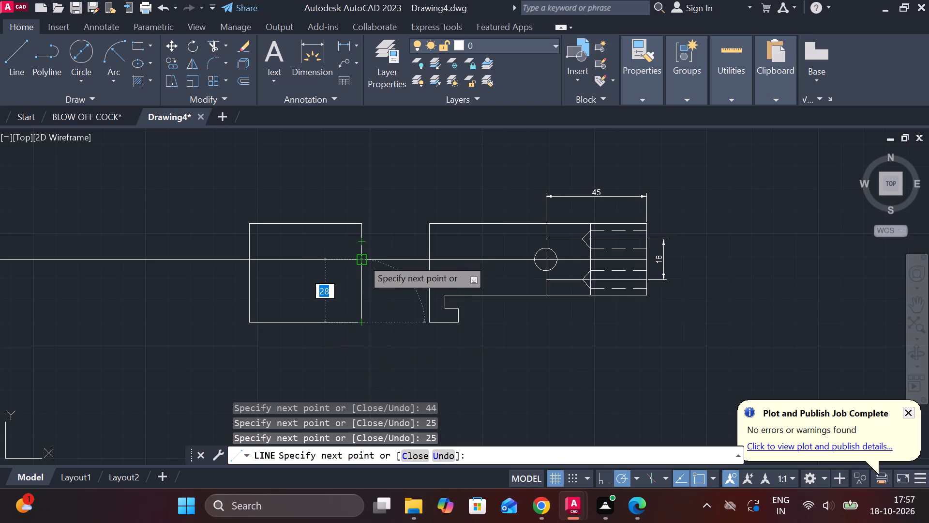
{"action": "scroll", "coordinate": [362, 259], "scroll_direction": "up", "scroll_amount": 3}
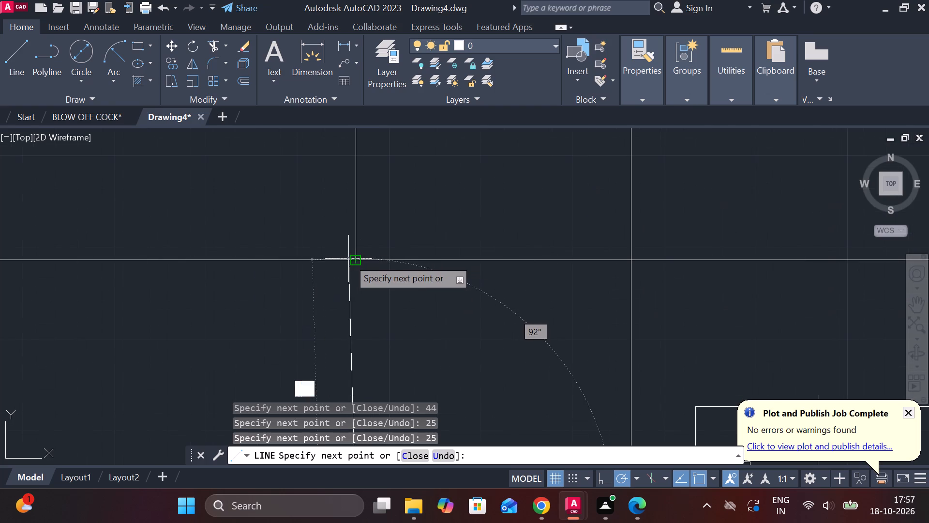
{"action": "left_click", "coordinate": [358, 259]}
{"action": "scroll", "coordinate": [358, 259], "scroll_direction": "down", "scroll_amount": 5}
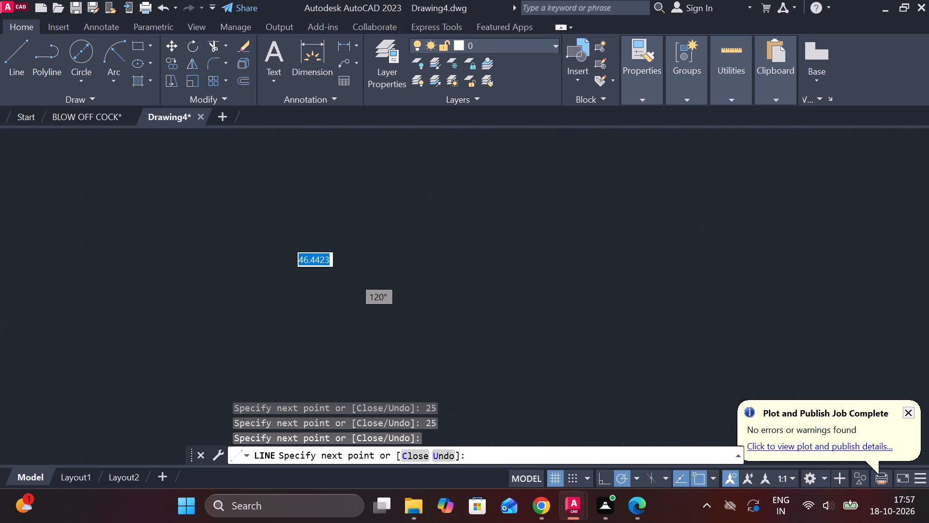
{"action": "key", "text": "Escape"}
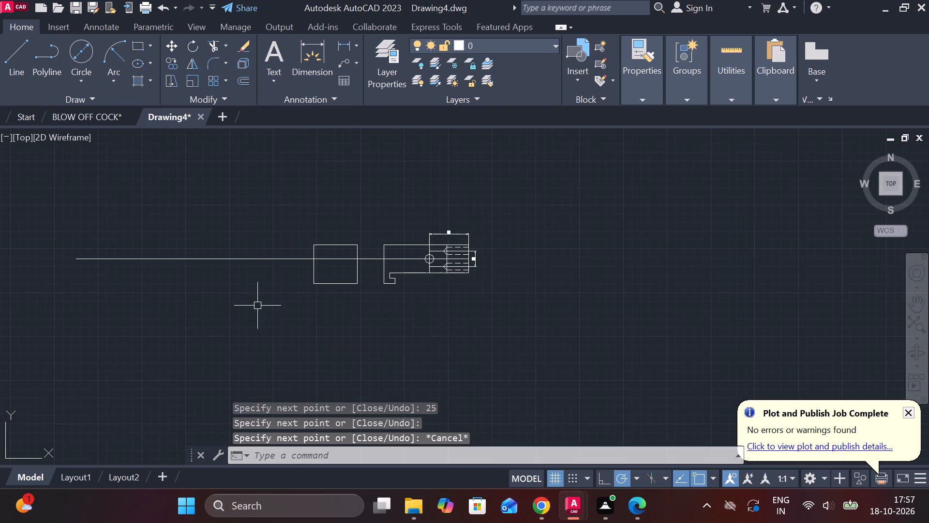
Draw a vertical line from the midpoint of the rectangle's bottom edge up to the centre line.
{"action": "scroll", "coordinate": [276, 287], "scroll_direction": "up", "scroll_amount": 2}
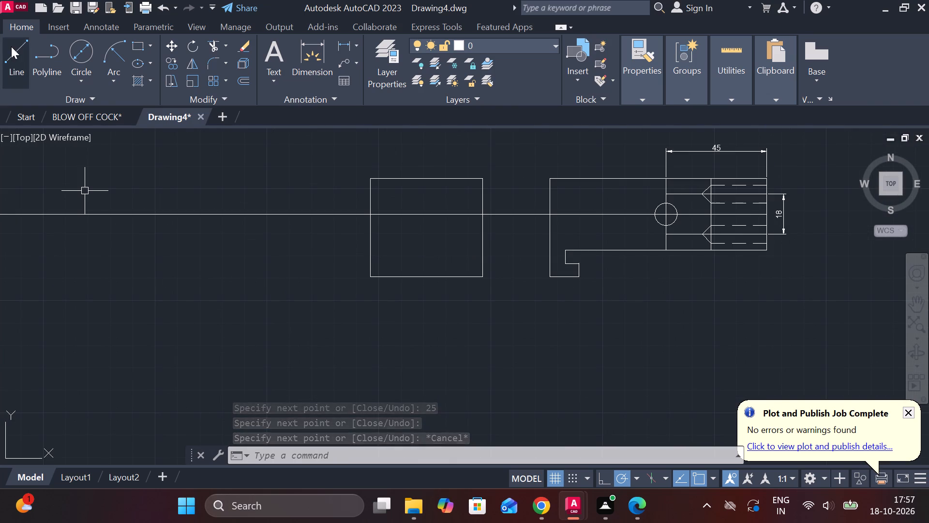
{"action": "left_click", "coordinate": [11, 46]}
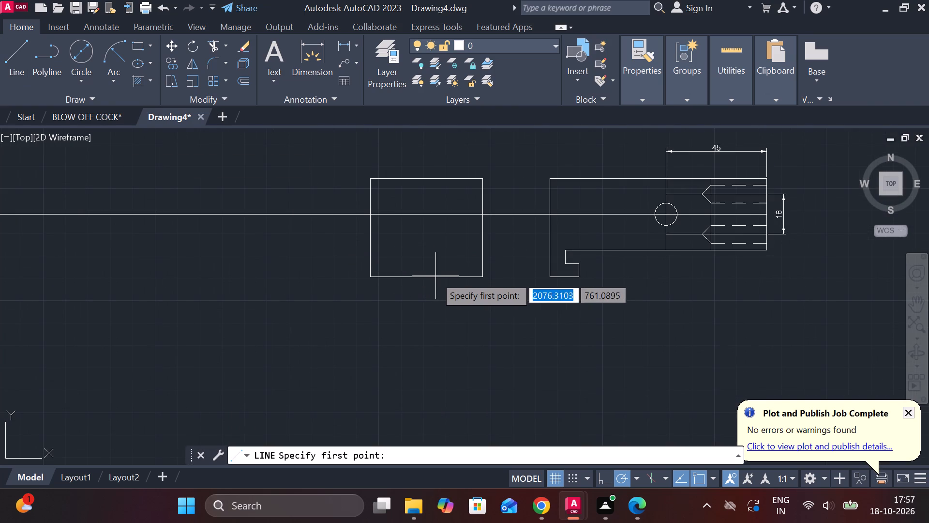
{"action": "left_click", "coordinate": [425, 276]}
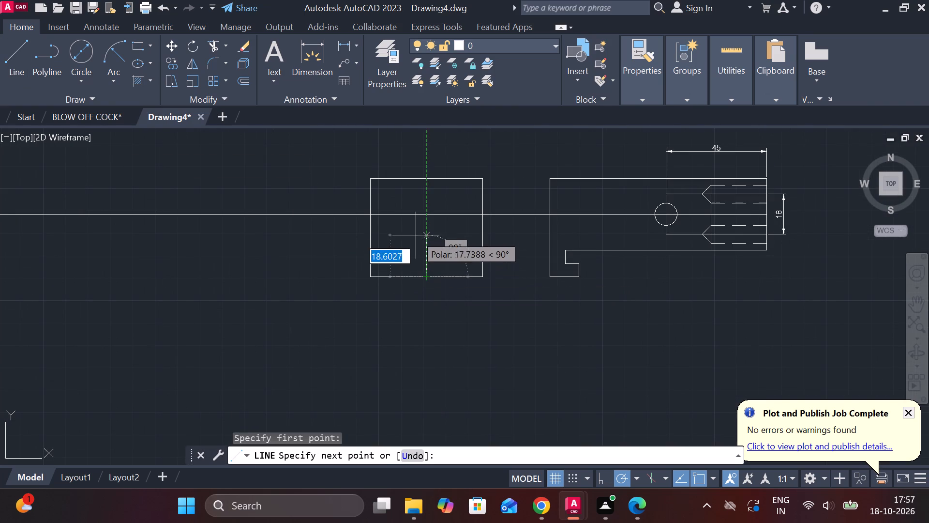
{"action": "left_click", "coordinate": [424, 218]}
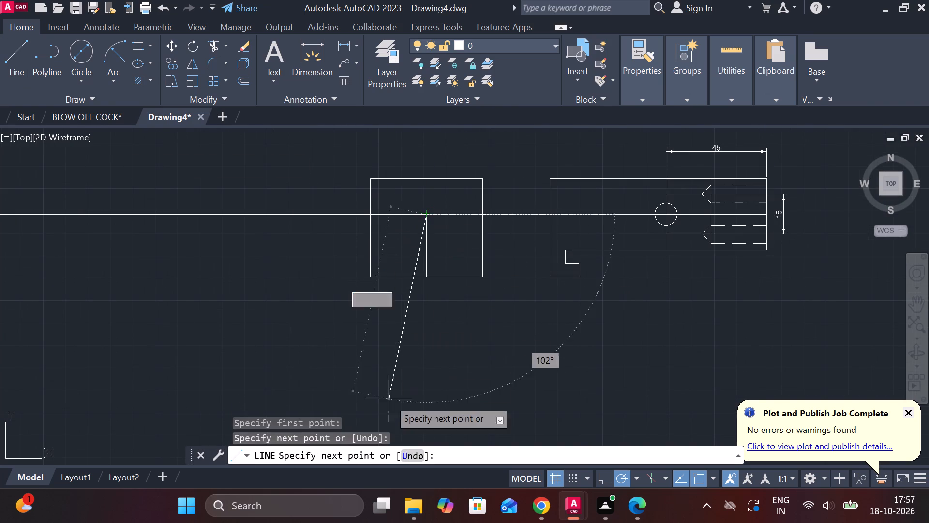
{"action": "key", "text": "Escape"}
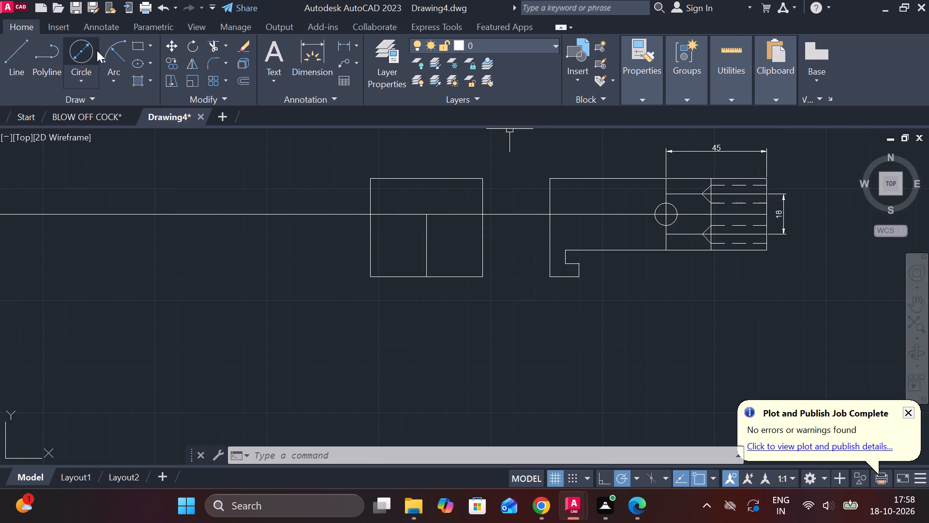
{"action": "left_click", "coordinate": [12, 65]}
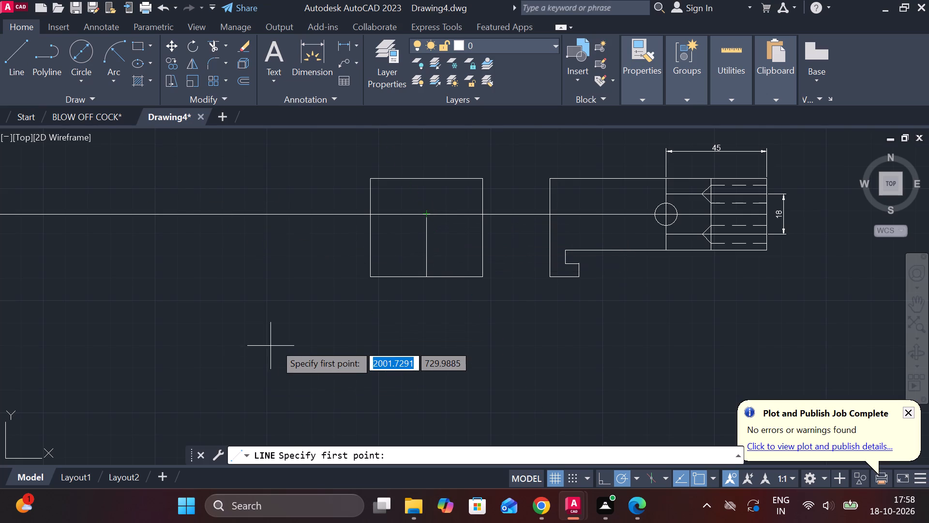
{"action": "key", "text": "Escape"}
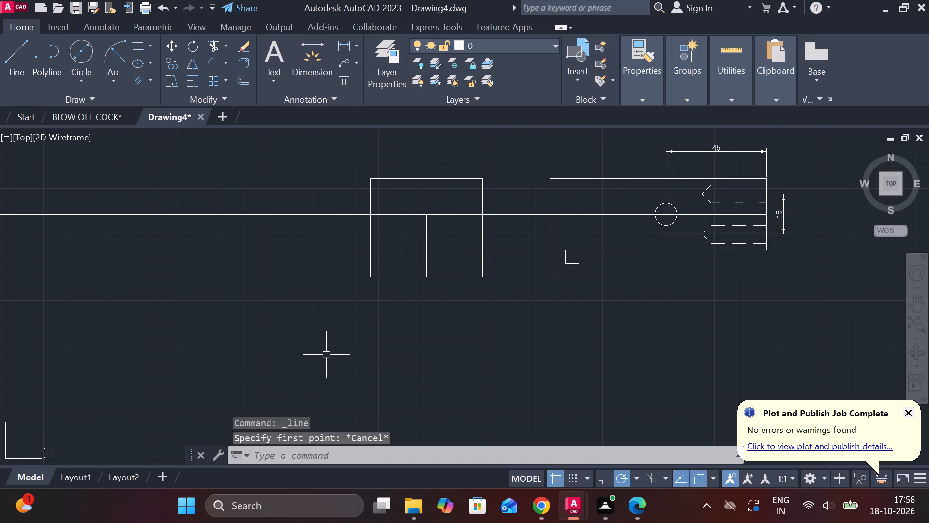
Trim the centre line left of the rectangle, between the two views, and across the rectangle's right half.
{"action": "left_click", "coordinate": [210, 38]}
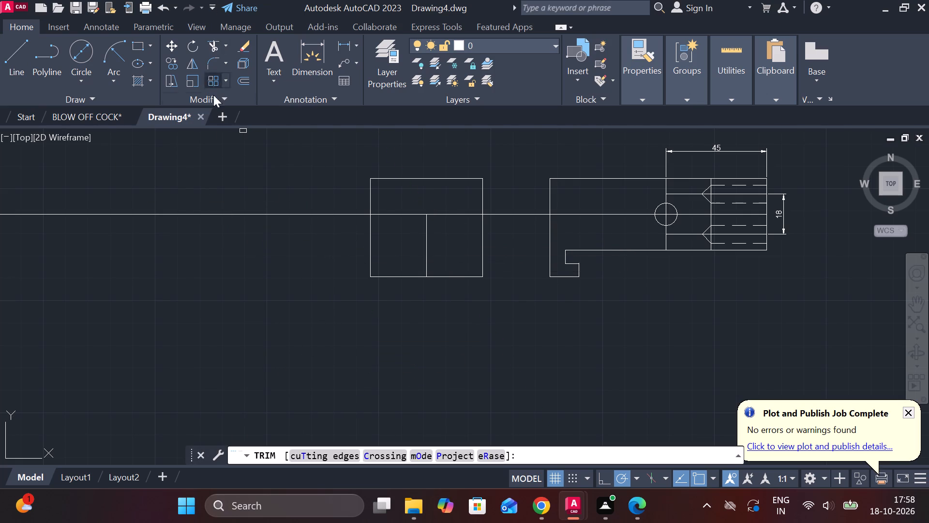
{"action": "left_click", "coordinate": [238, 214]}
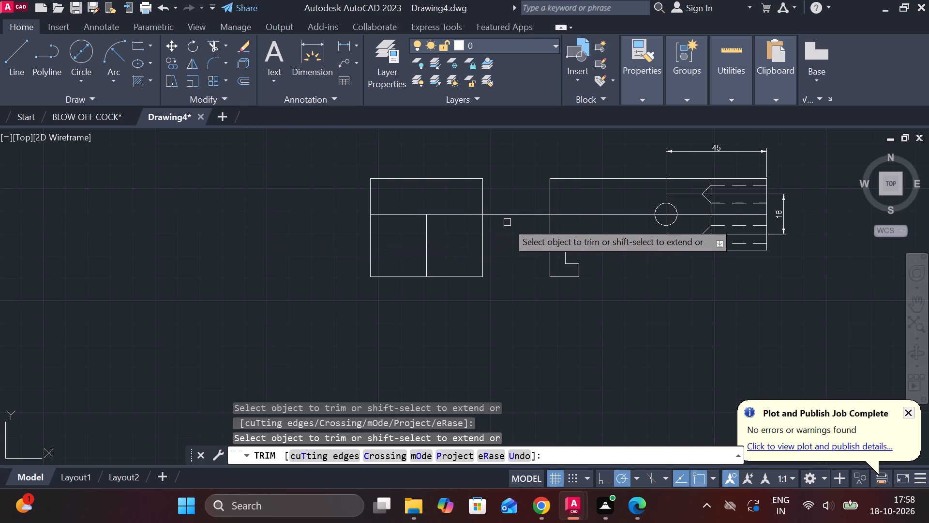
{"action": "left_click", "coordinate": [511, 215]}
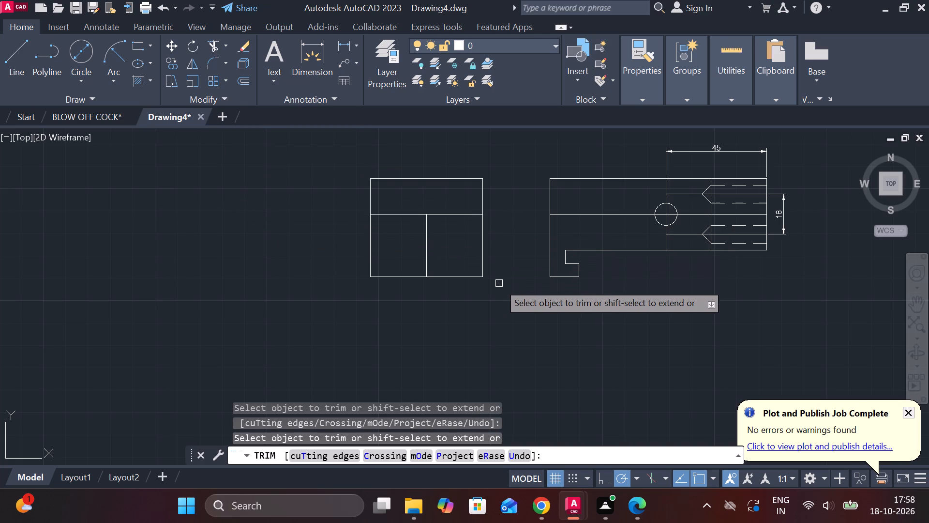
{"action": "key", "text": "Escape"}
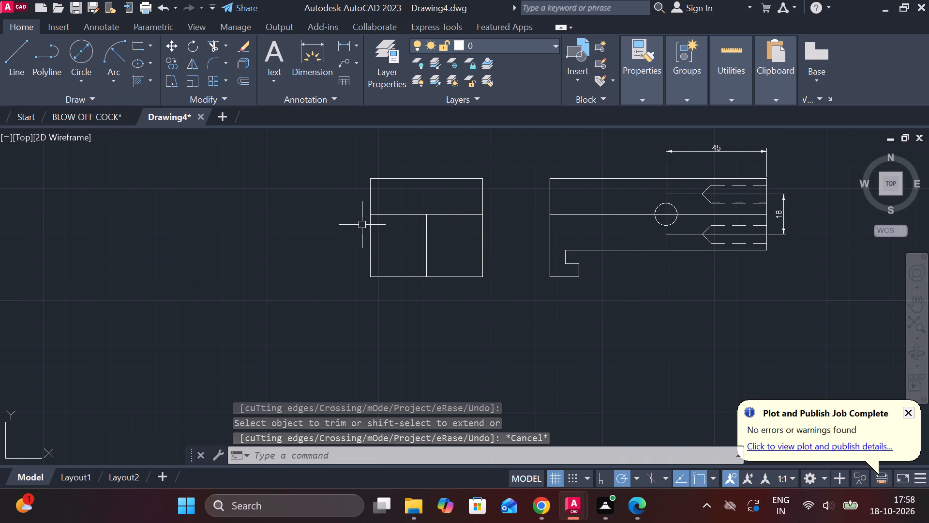
{"action": "left_click", "coordinate": [218, 49]}
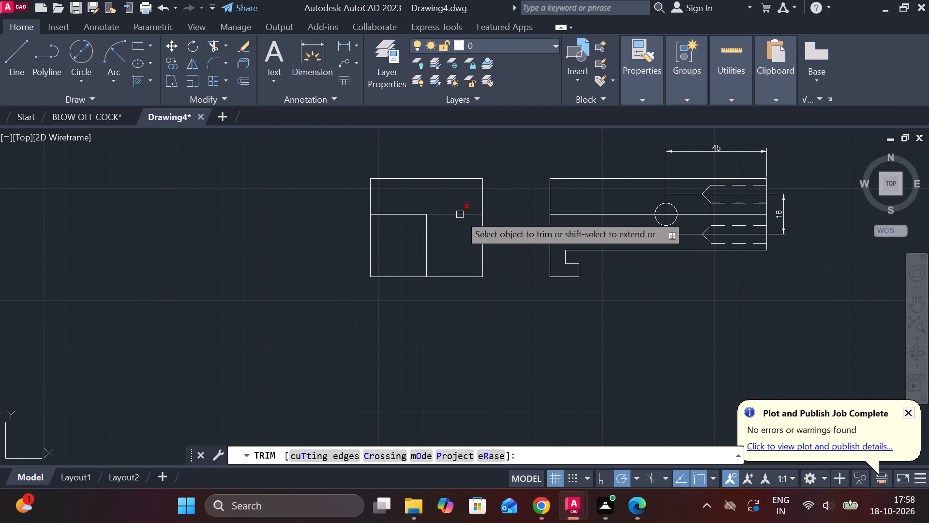
{"action": "left_click", "coordinate": [460, 215]}
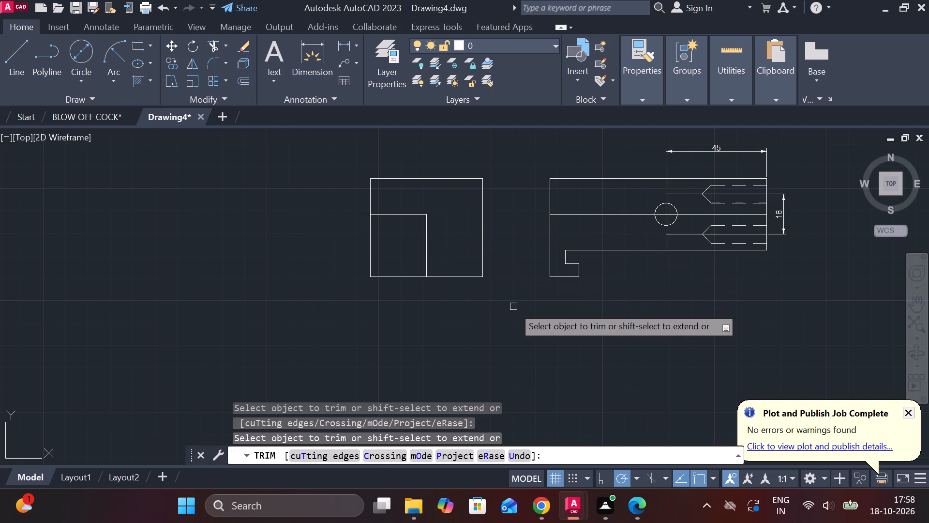
{"action": "key", "text": "Escape"}
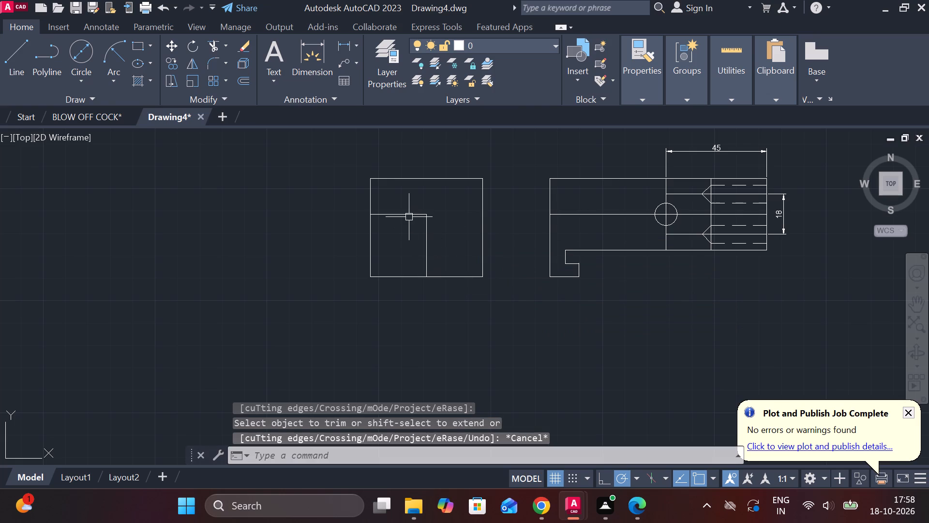
Copy the remaining horizontal line inside the rectangle, using its inner end as the base point.
{"action": "left_click", "coordinate": [407, 216]}
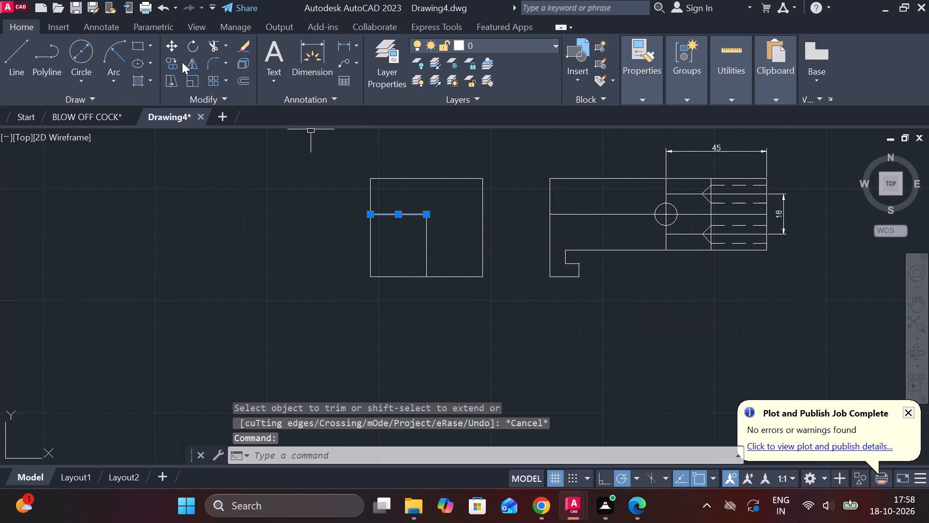
{"action": "left_click", "coordinate": [177, 60]}
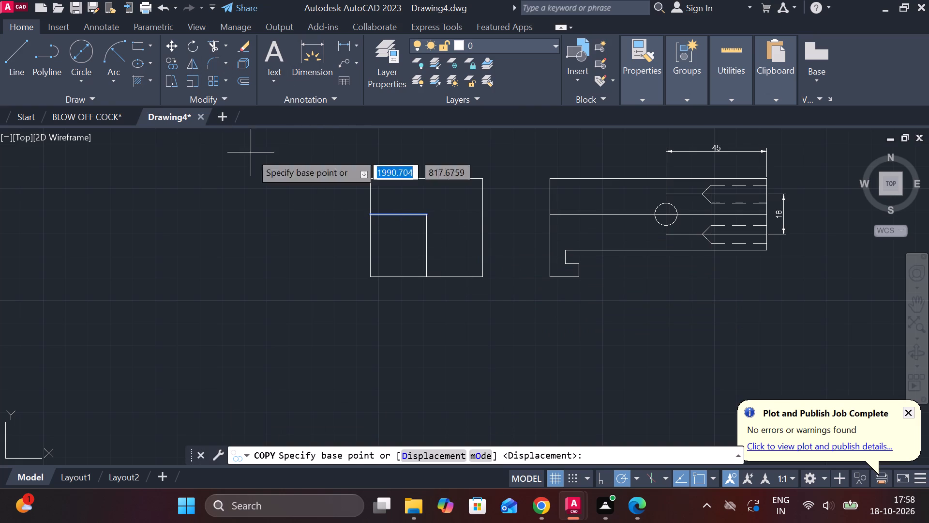
{"action": "left_click", "coordinate": [426, 214]}
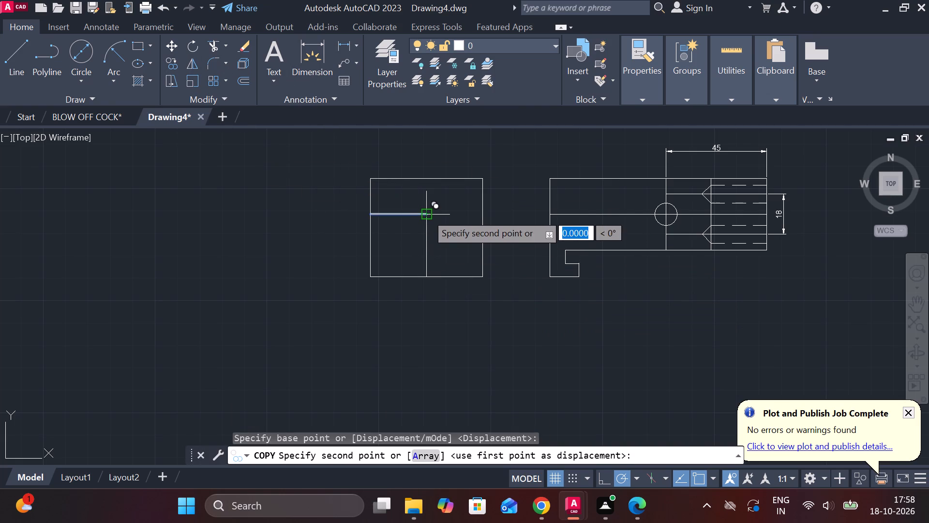
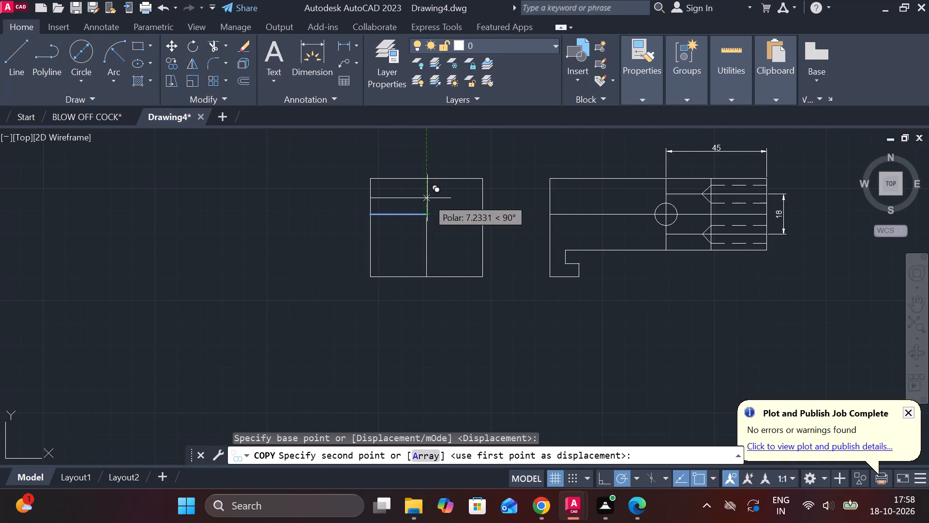
Place copies of the horizontal line 5 above and 5 below the original inside the left rectangle.
{"action": "key", "text": "5"}
{"action": "key", "text": "Return"}
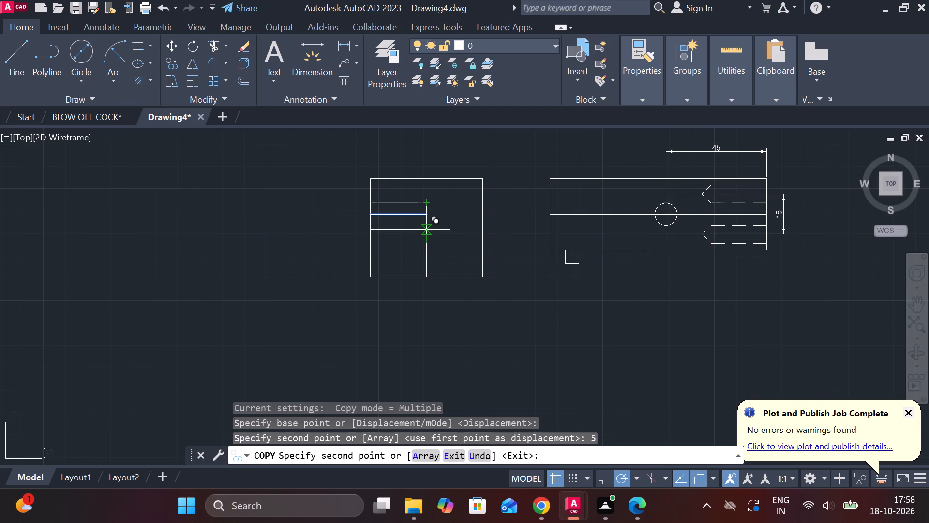
{"action": "key", "text": "5"}
{"action": "key", "text": "Return"}
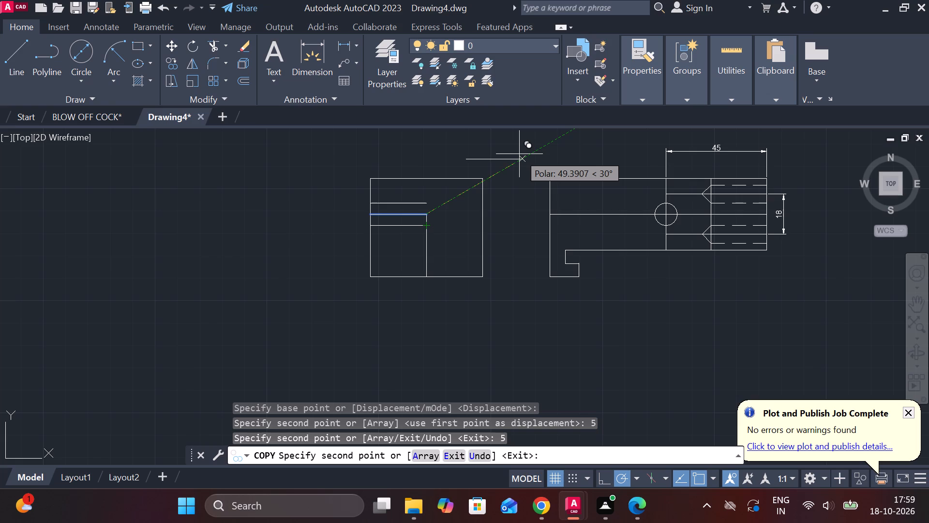
{"action": "key", "text": "Escape"}
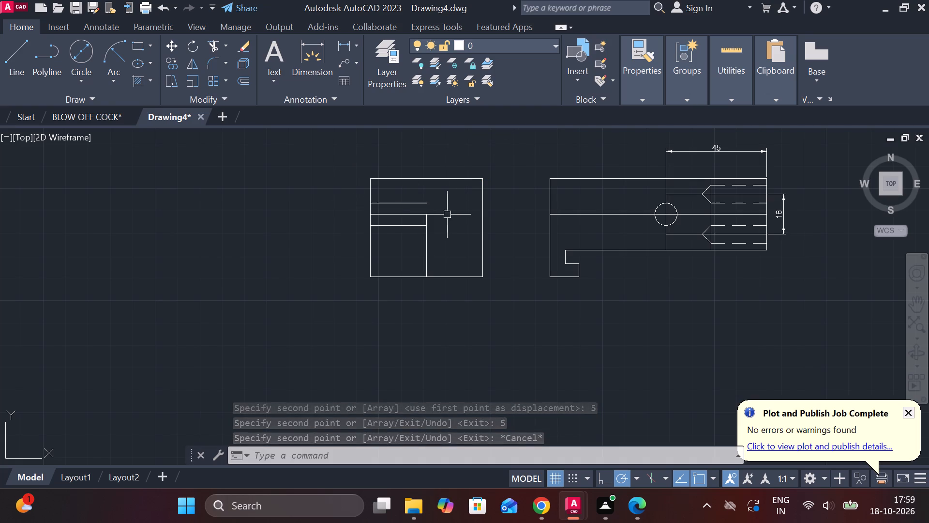
Extend the middle horizontal line across to the right edge of the left rectangle.
{"action": "type", "text": "ex"}
{"action": "key", "text": "Return"}
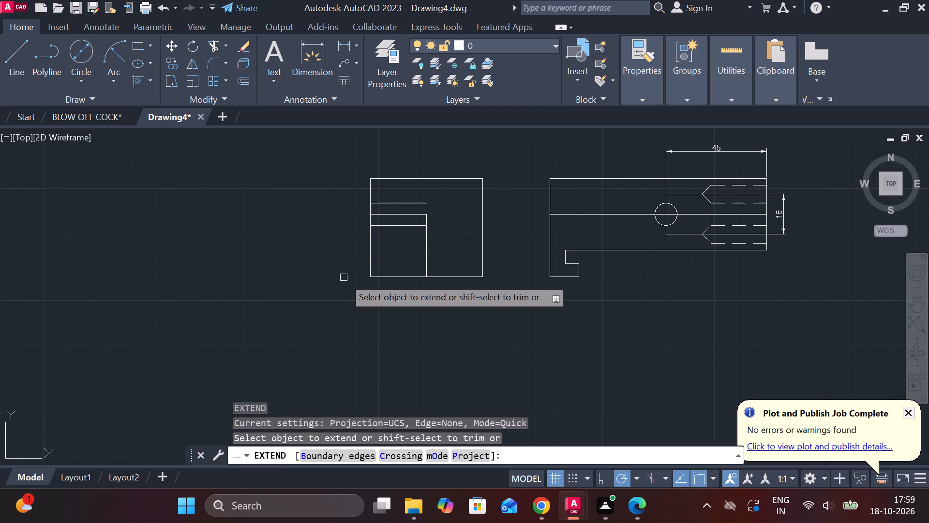
{"action": "left_click", "coordinate": [414, 215]}
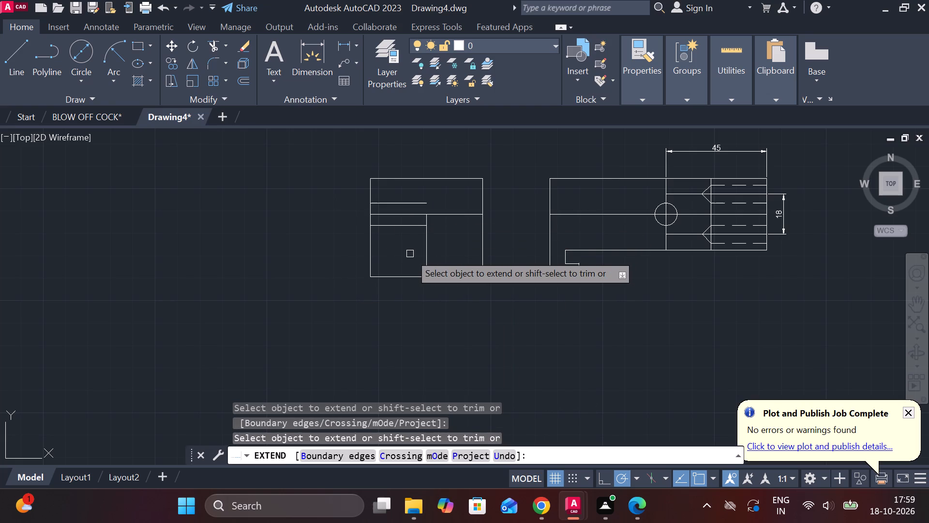
{"action": "key", "text": "Escape"}
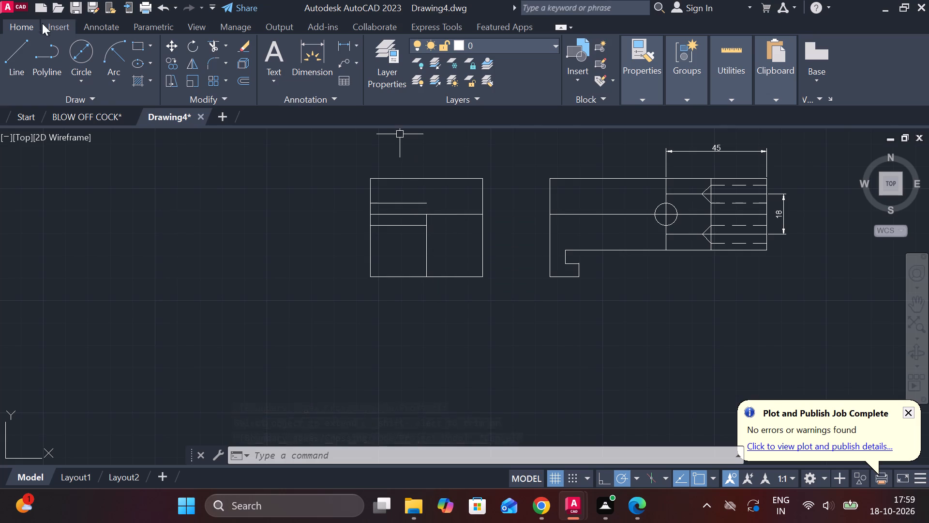
Draw a 45° line up from the lower copy's inner end and trim its part above the centre line.
{"action": "left_click", "coordinate": [27, 52]}
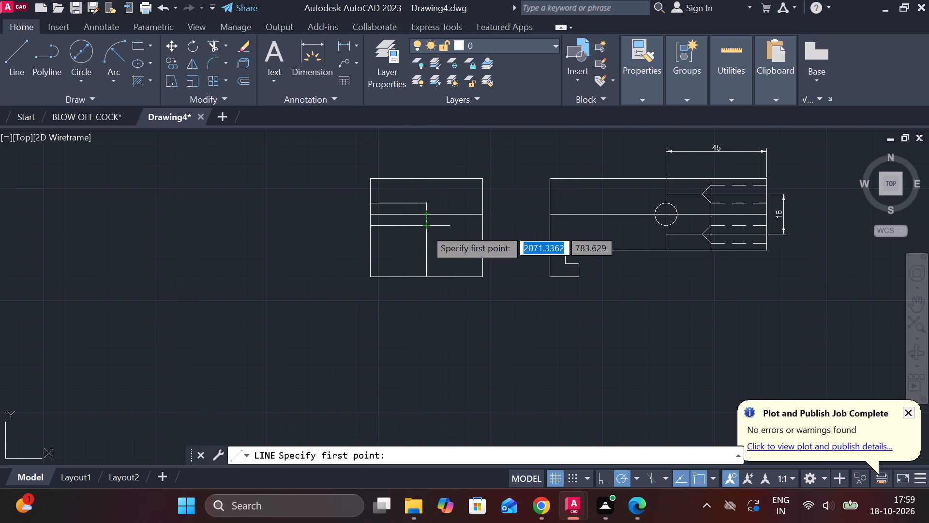
{"action": "left_click", "coordinate": [427, 229]}
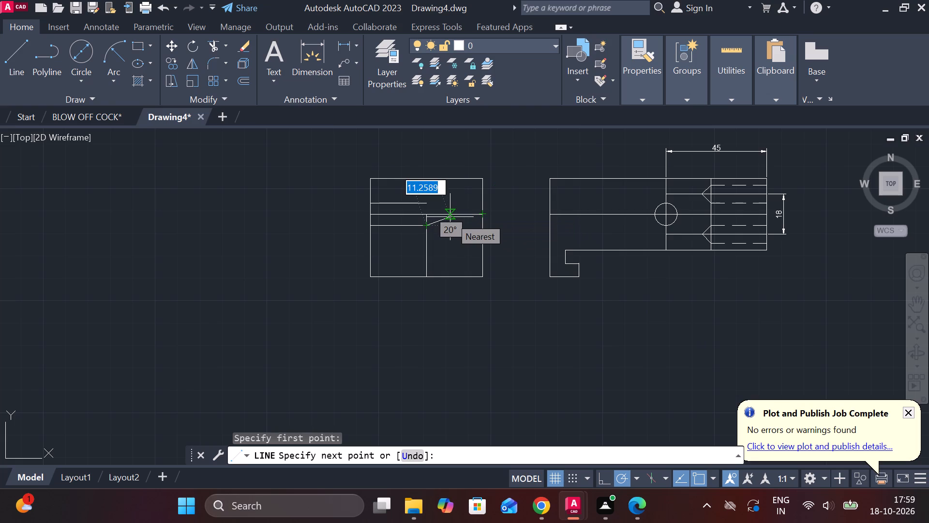
{"action": "scroll", "coordinate": [450, 217], "scroll_direction": "up", "scroll_amount": 2}
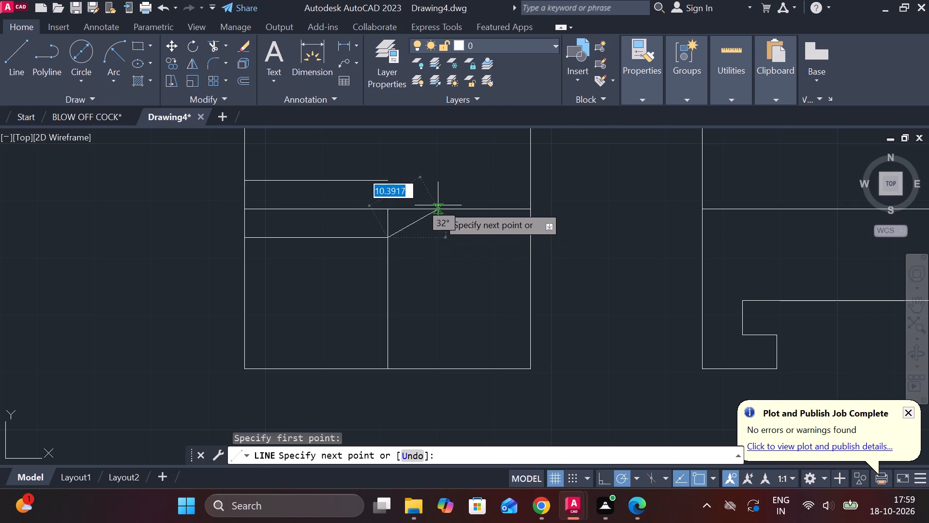
{"action": "scroll", "coordinate": [429, 185], "scroll_direction": "up", "scroll_amount": 1}
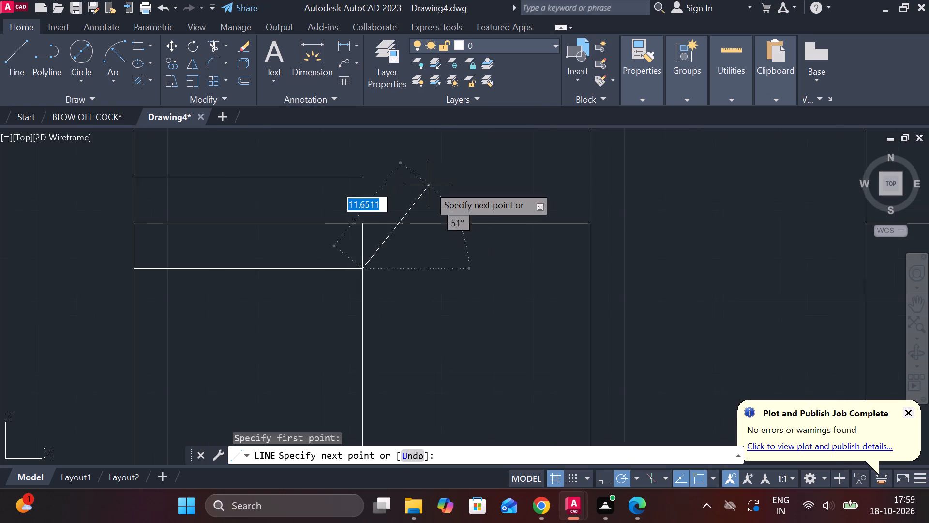
{"action": "scroll", "coordinate": [429, 185], "scroll_direction": "up", "scroll_amount": 1}
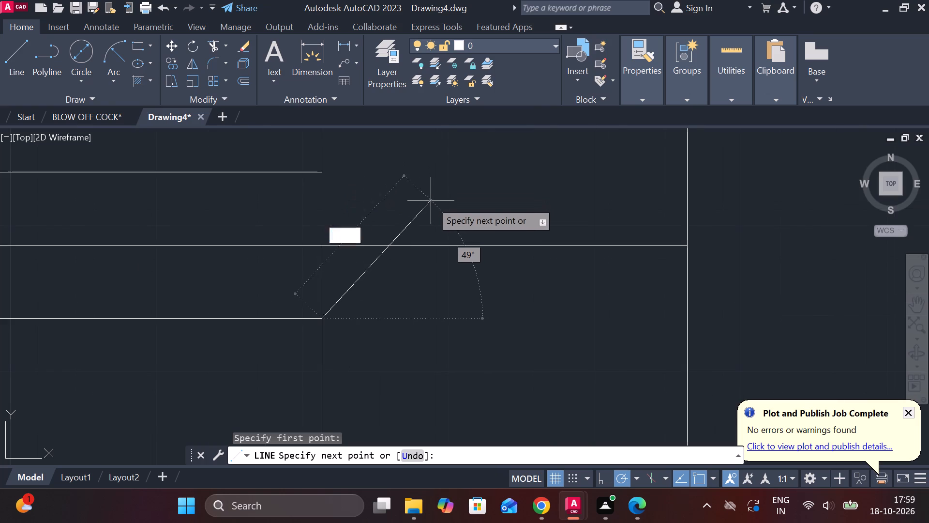
{"action": "left_click", "coordinate": [453, 188]}
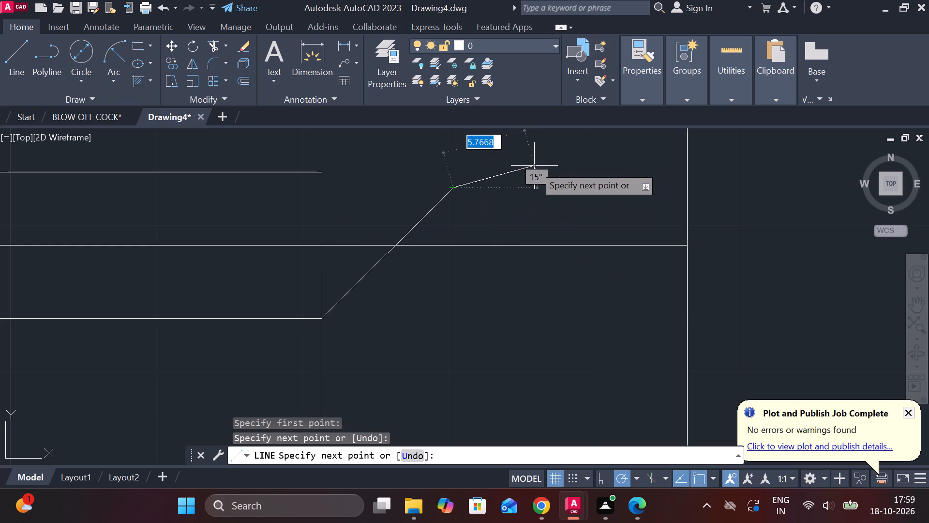
{"action": "key", "text": "Escape"}
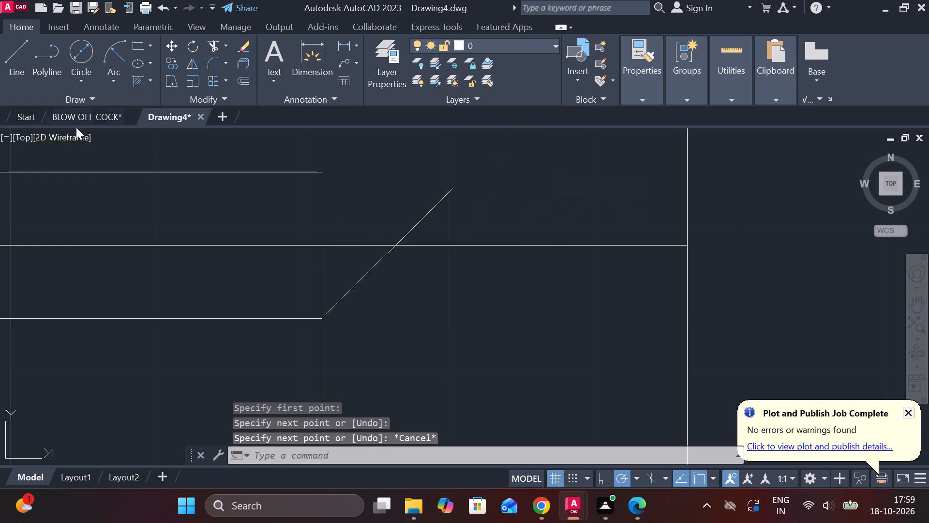
{"action": "left_click", "coordinate": [213, 44]}
{"action": "left_click", "coordinate": [426, 215]}
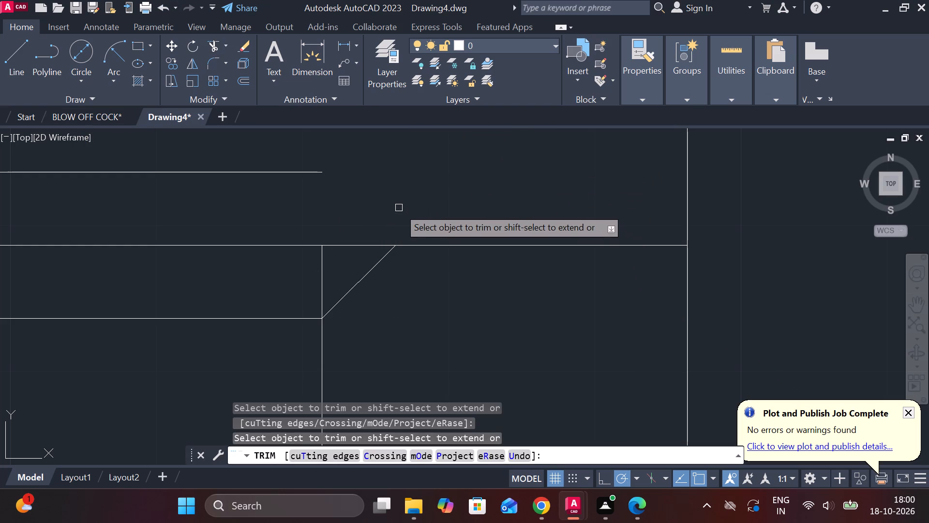
{"action": "key", "text": "Escape"}
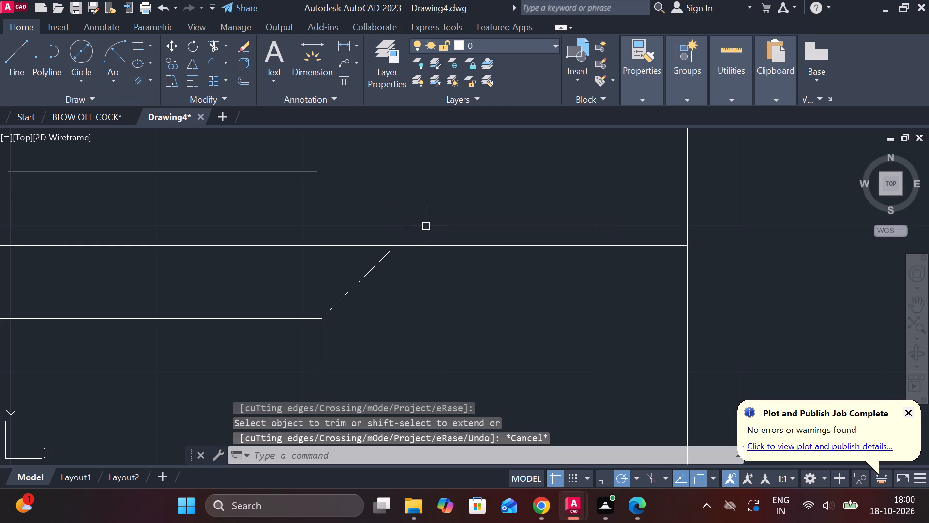
Draw a line from the upper copy's inner end to the tip of the sloped line on the centre line.
{"action": "left_click", "coordinate": [10, 55]}
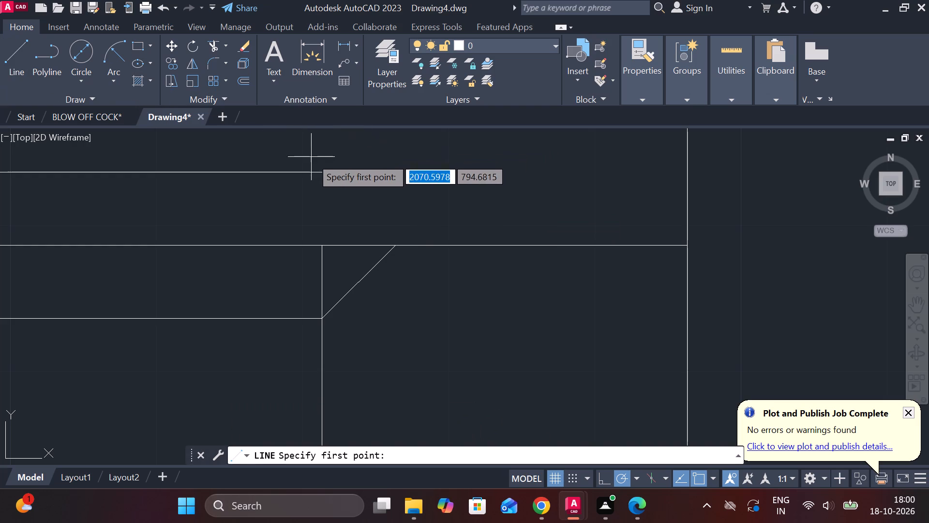
{"action": "left_click", "coordinate": [320, 175]}
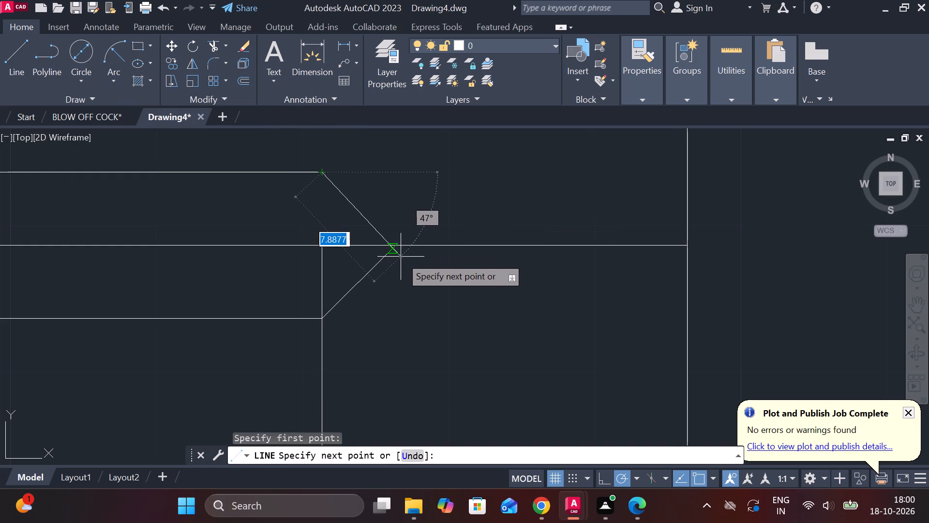
{"action": "left_click", "coordinate": [395, 242]}
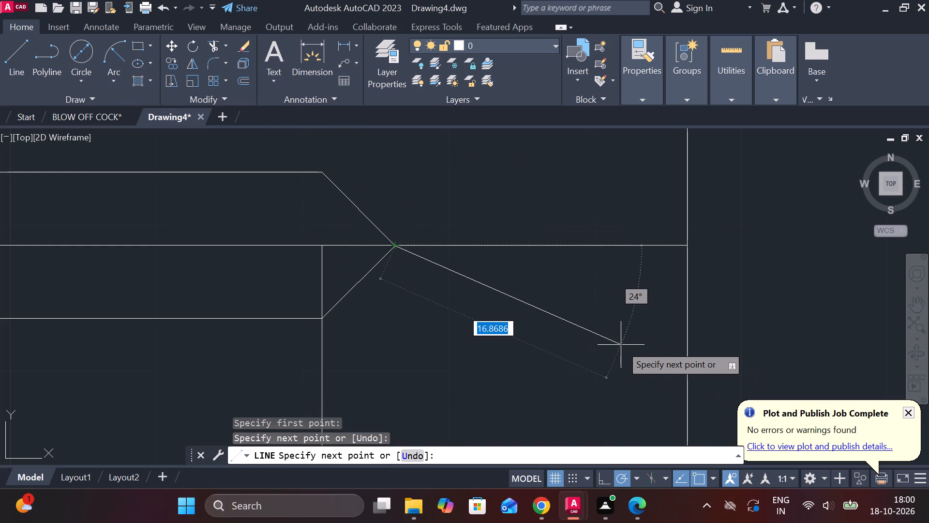
{"action": "key", "text": "Escape"}
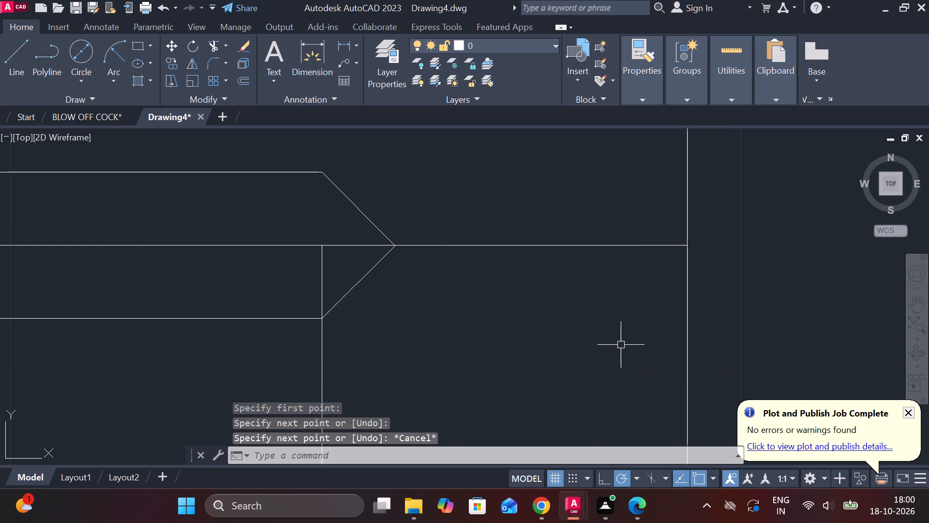
Copy the pointed hole's upper horizontal edge 4 upward.
{"action": "scroll", "coordinate": [374, 319], "scroll_direction": "down", "scroll_amount": 5}
{"action": "scroll", "coordinate": [374, 319], "scroll_direction": "up", "scroll_amount": 2}
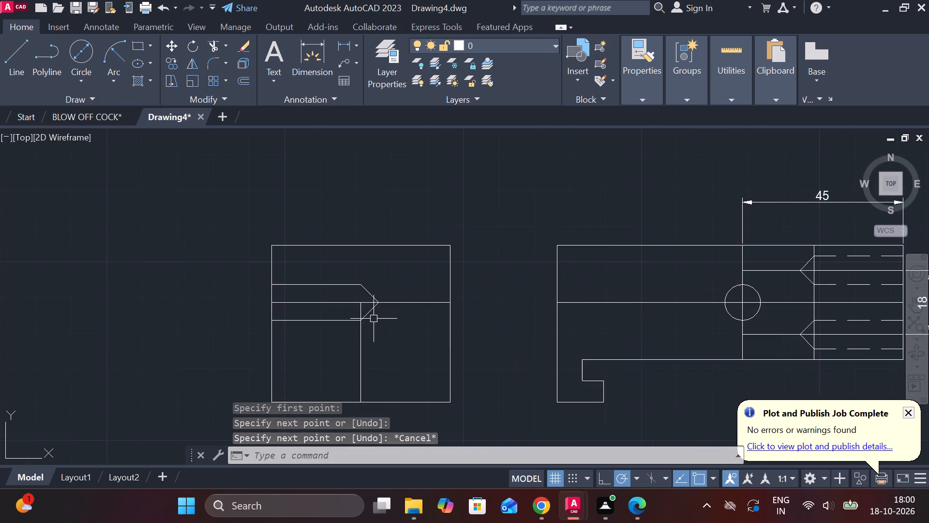
{"action": "scroll", "coordinate": [374, 319], "scroll_direction": "up", "scroll_amount": 1}
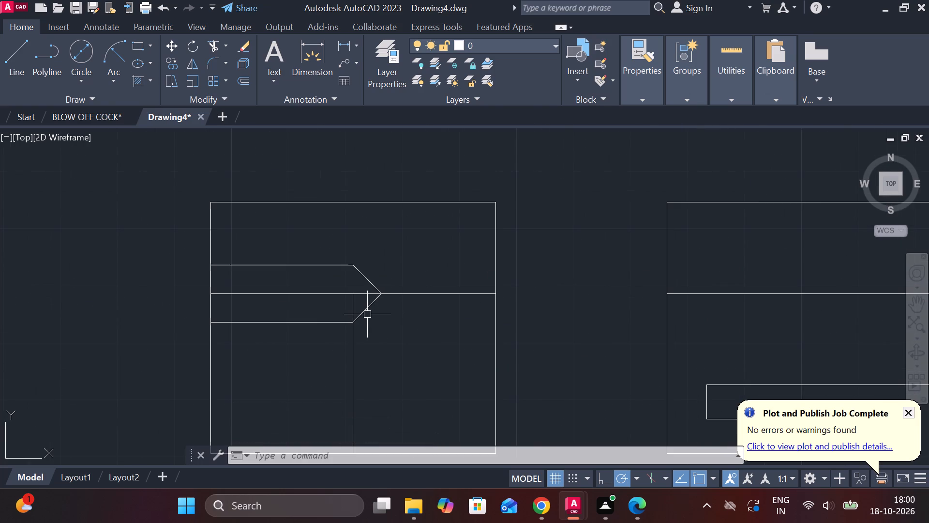
{"action": "left_click", "coordinate": [316, 267]}
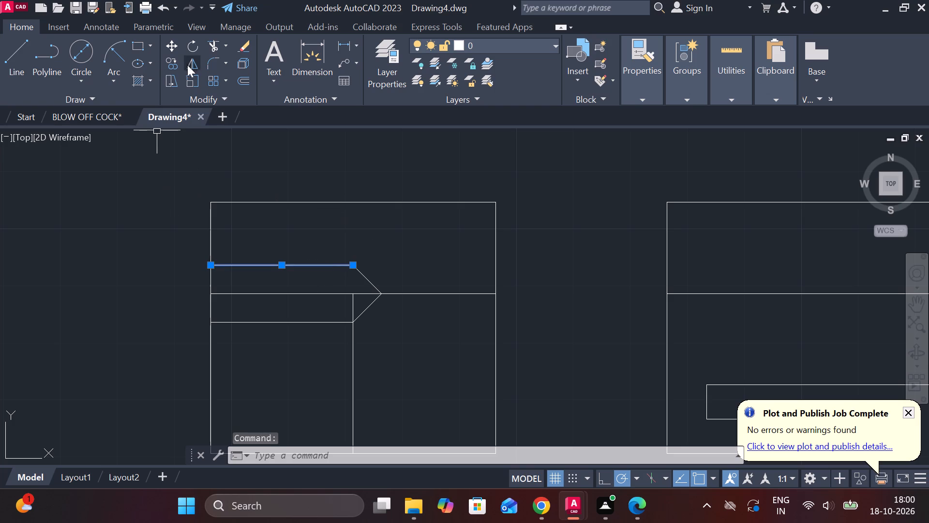
{"action": "left_click", "coordinate": [179, 65]}
{"action": "left_click", "coordinate": [268, 265]}
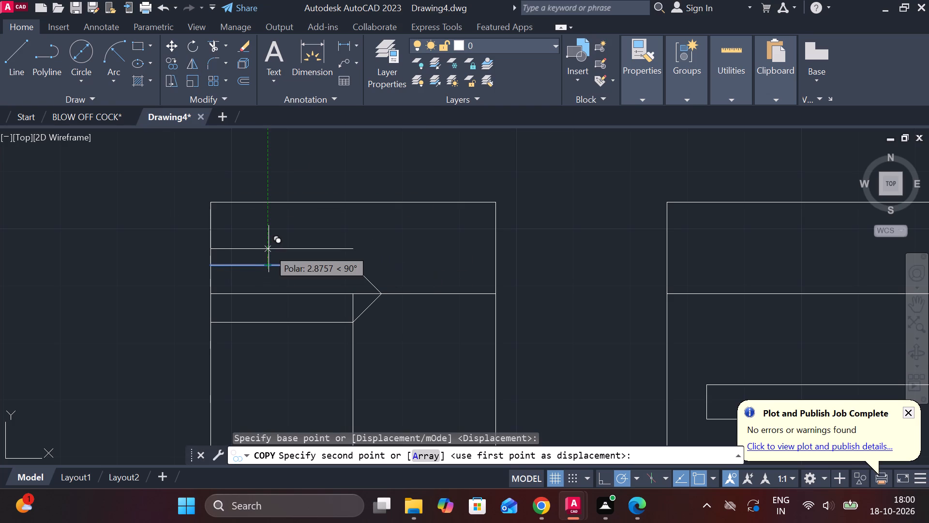
{"action": "key", "text": "4"}
{"action": "key", "text": "Return"}
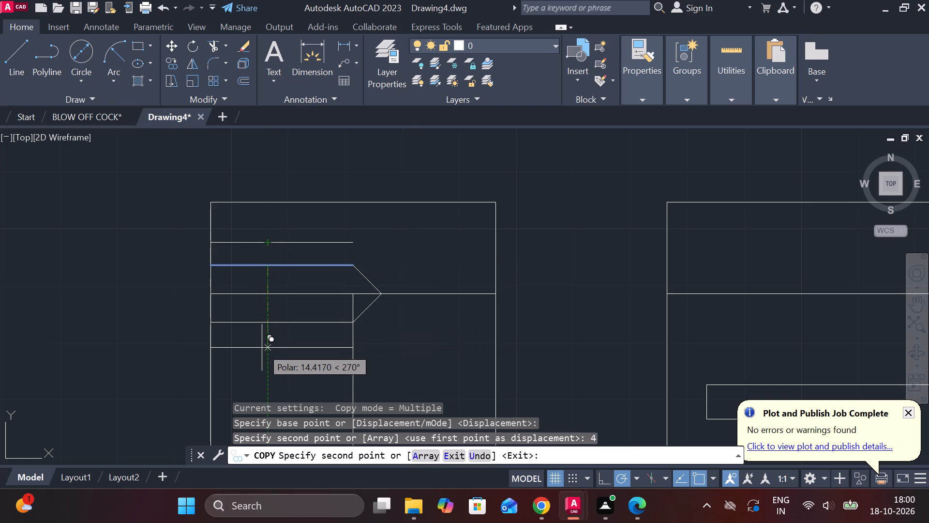
{"action": "key", "text": "Escape"}
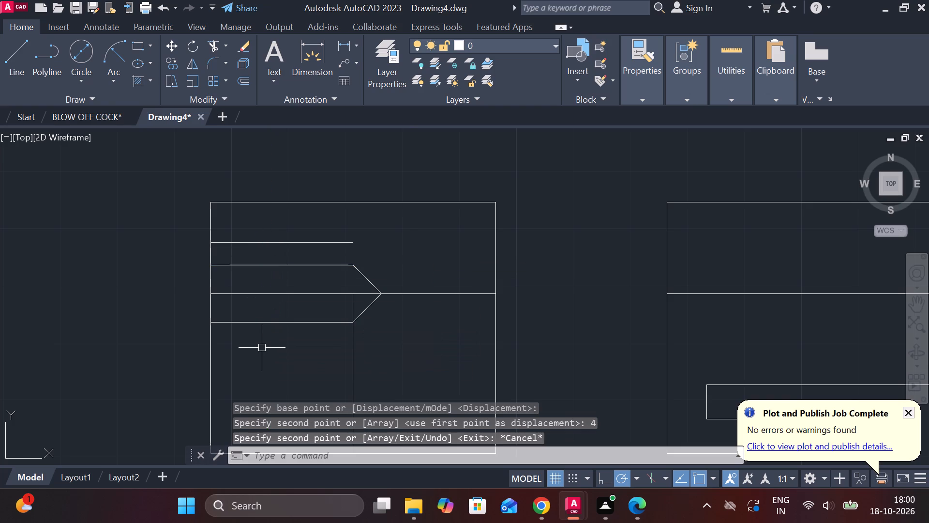
Copy the pointed hole's lower horizontal edge 4 downward.
{"action": "left_click", "coordinate": [284, 320]}
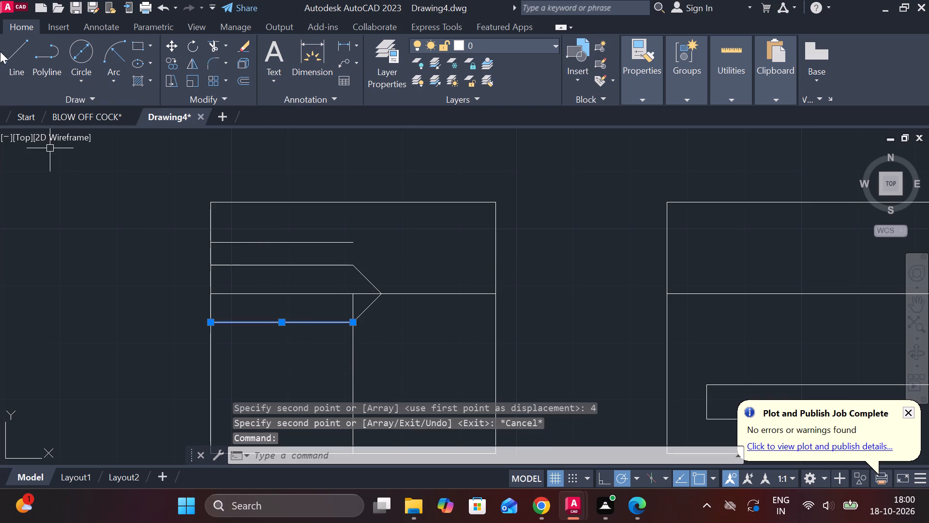
{"action": "left_click", "coordinate": [174, 61]}
{"action": "left_click", "coordinate": [277, 325]}
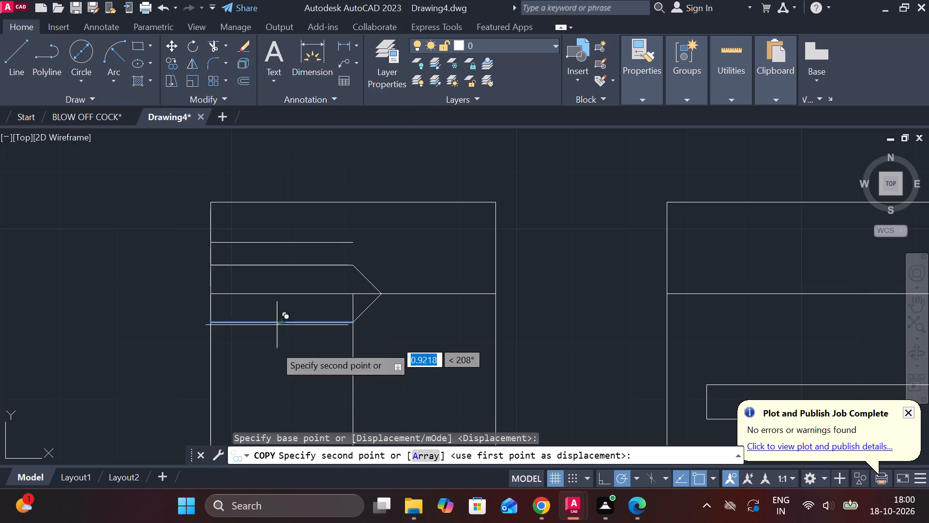
{"action": "key", "text": "4"}
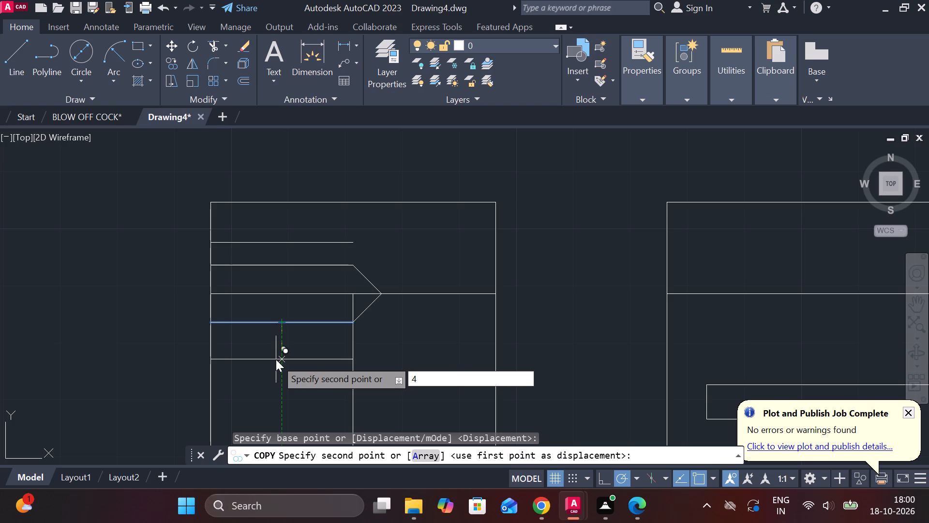
{"action": "key", "text": "Return"}
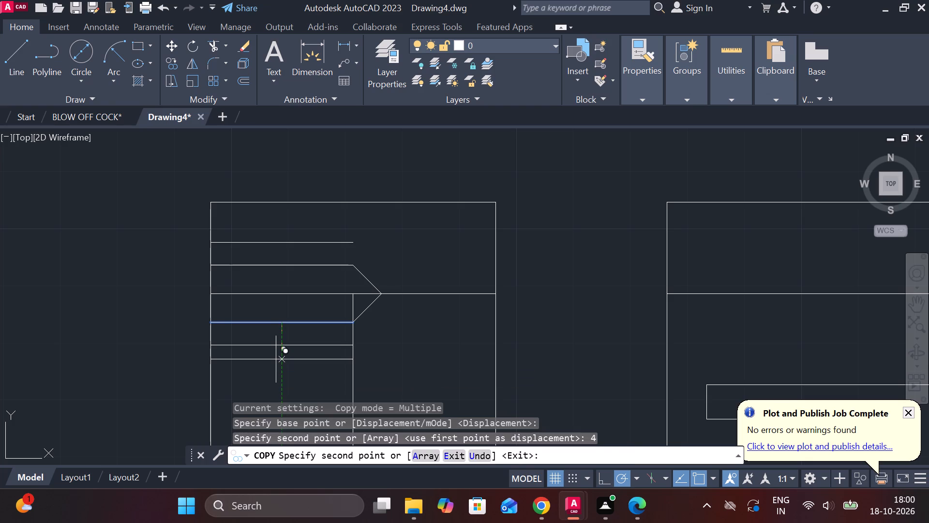
{"action": "key", "text": "Escape"}
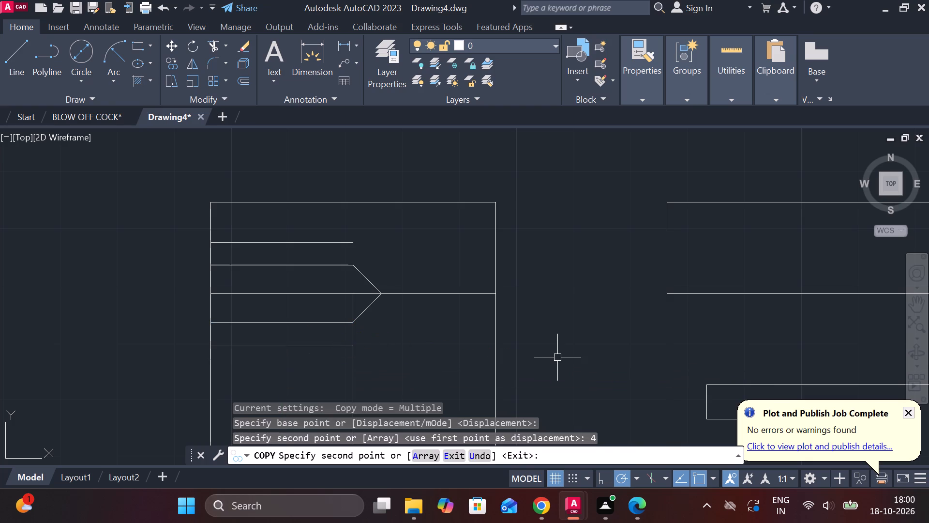
Draw a circle of diameter 8 centred where the lowest copied line meets the vertical middle line.
{"action": "left_click", "coordinate": [75, 55]}
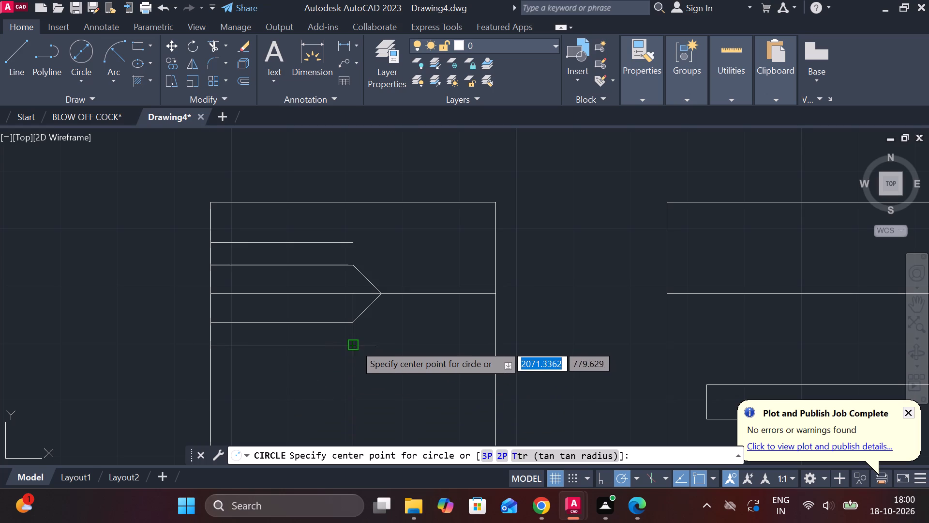
{"action": "left_click", "coordinate": [355, 344]}
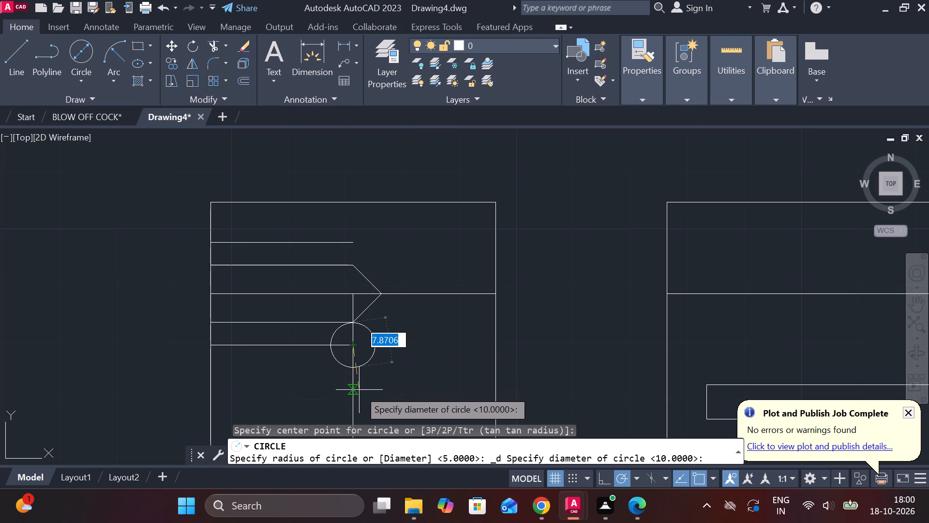
{"action": "key", "text": "8"}
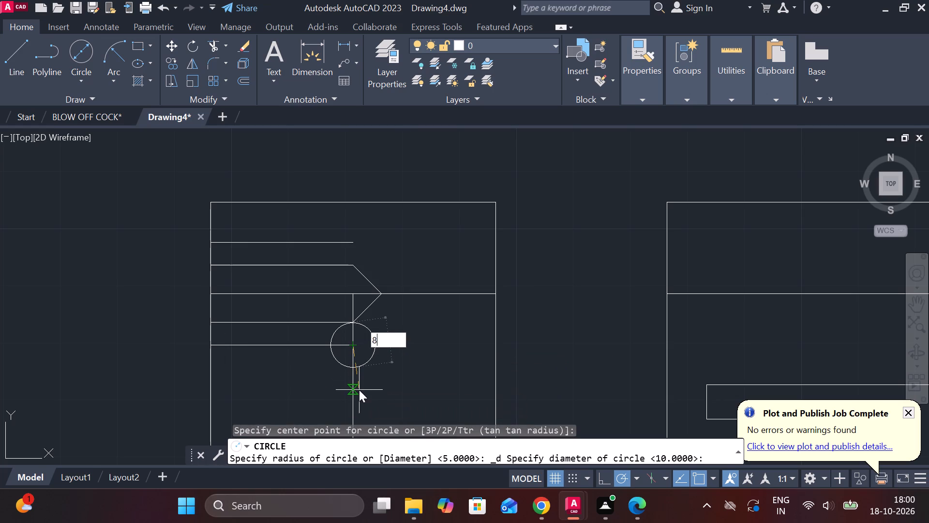
{"action": "key", "text": "Return"}
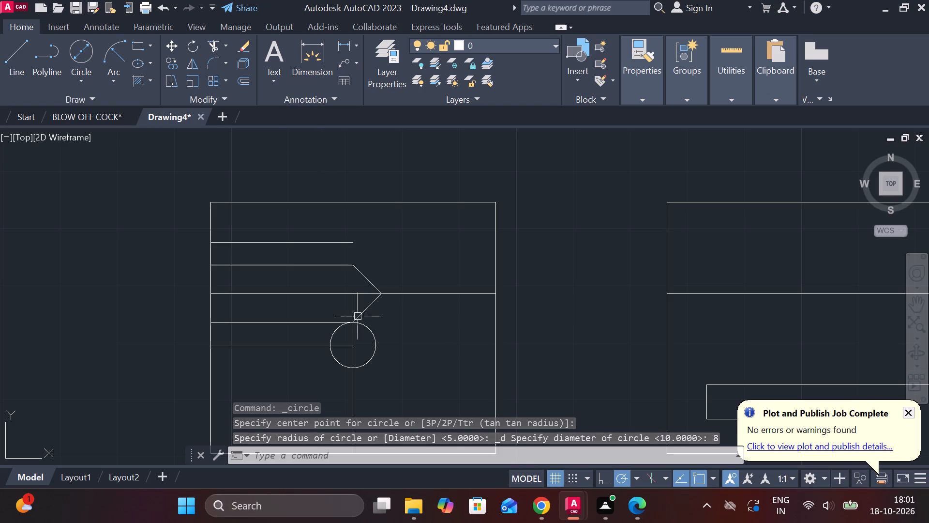
Draw a circle of diameter 8 centred on the inner end of the uppermost copied line in the left view.
{"action": "scroll", "coordinate": [355, 316], "scroll_direction": "up", "scroll_amount": 5}
{"action": "scroll", "coordinate": [355, 316], "scroll_direction": "down", "scroll_amount": 4}
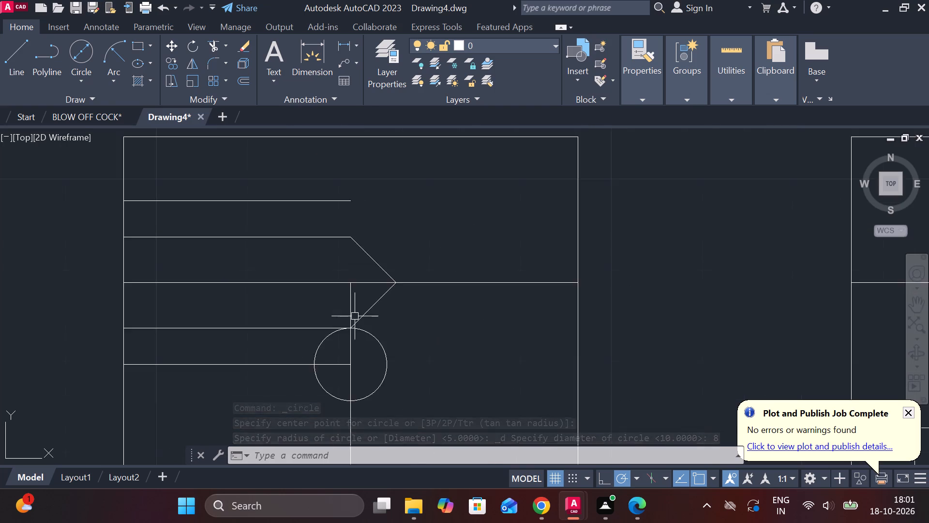
{"action": "scroll", "coordinate": [355, 316], "scroll_direction": "down", "scroll_amount": 3}
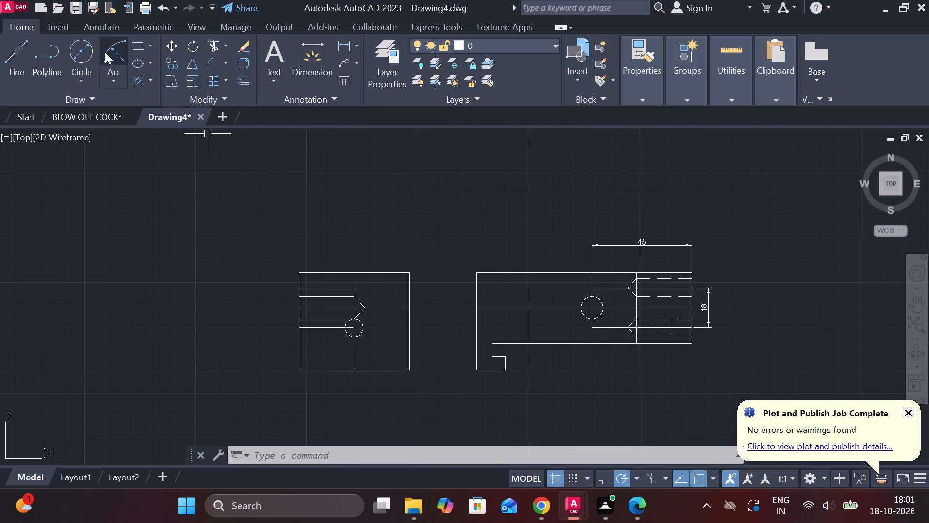
{"action": "left_click", "coordinate": [78, 56]}
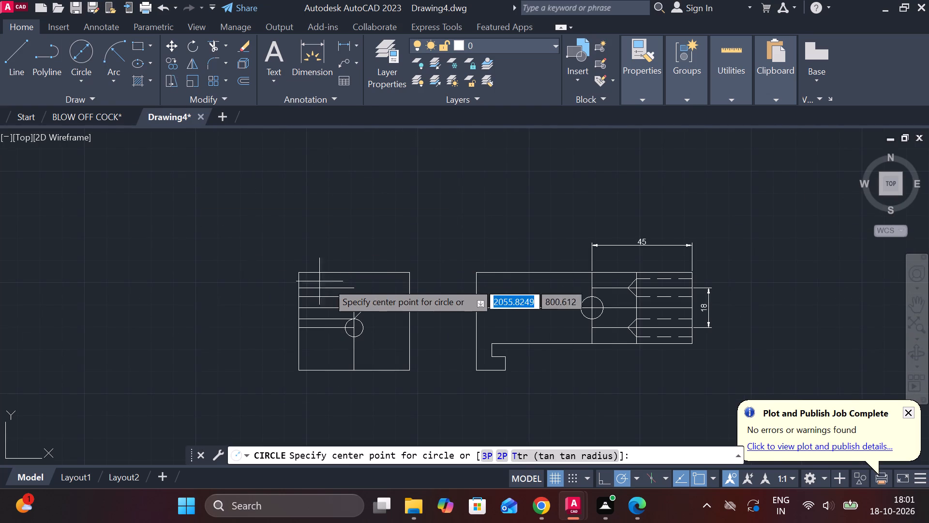
{"action": "left_click", "coordinate": [356, 287]}
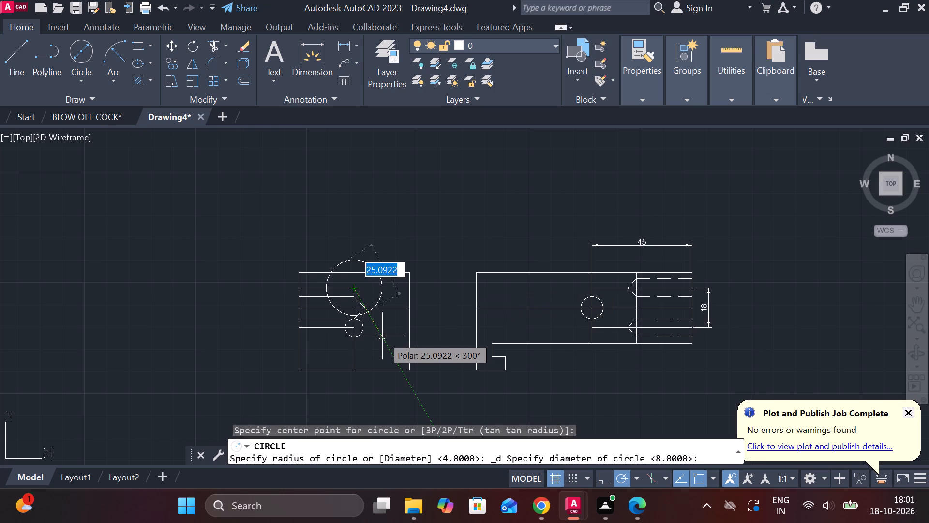
{"action": "key", "text": "8"}
{"action": "key", "text": "Return"}
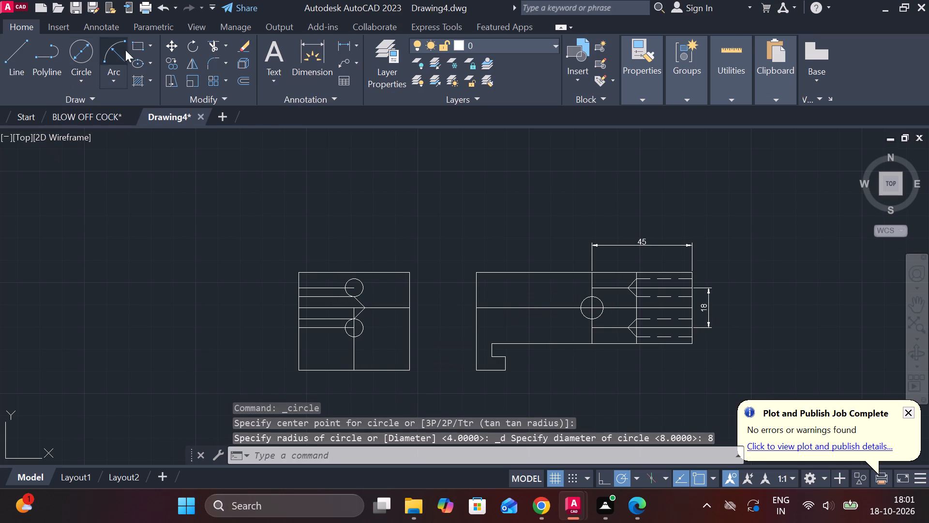
Trim both copied horizontal lines outside the two small circles and the vertical middle line below the lower circle.
{"action": "left_click", "coordinate": [213, 48]}
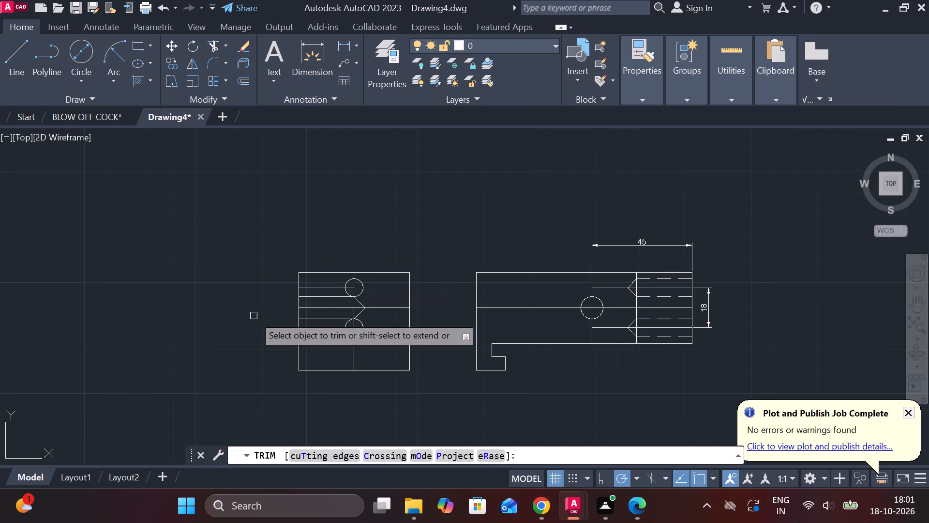
{"action": "left_click", "coordinate": [310, 285]}
{"action": "left_click", "coordinate": [322, 331]}
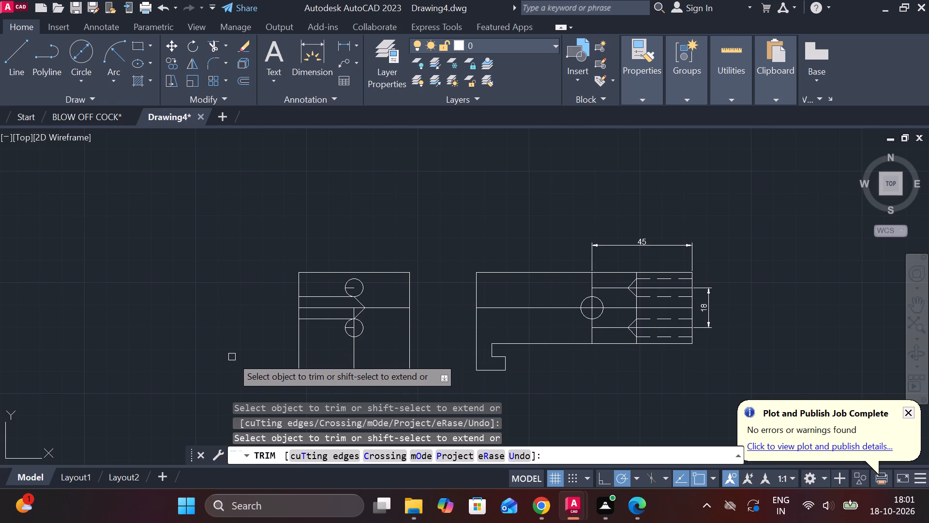
{"action": "left_click", "coordinate": [355, 358]}
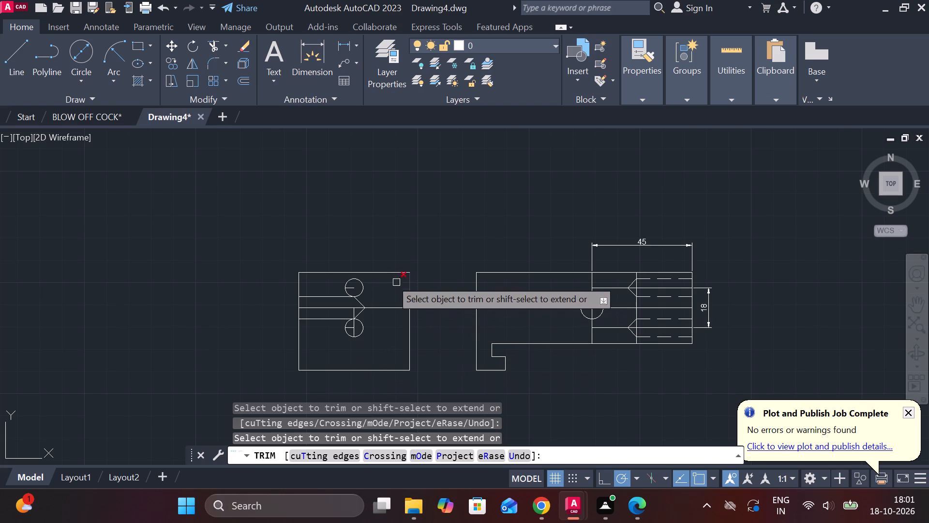
{"action": "key", "text": "Escape"}
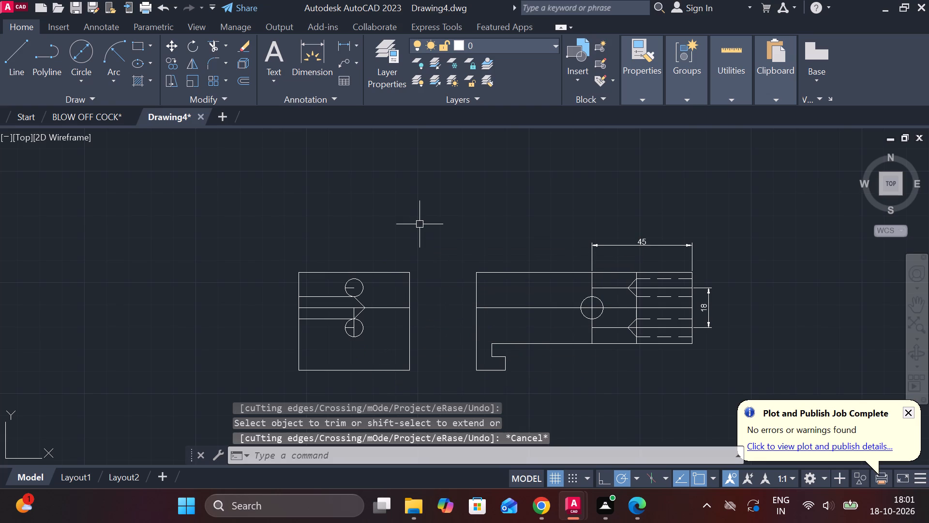
Copy the left view's top edge 32 downward.
{"action": "left_click", "coordinate": [382, 270]}
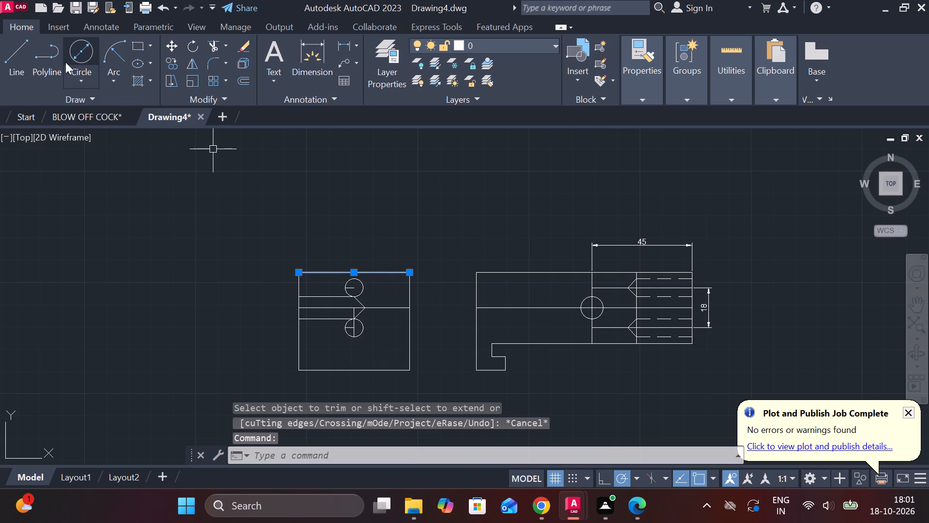
{"action": "left_click", "coordinate": [175, 61]}
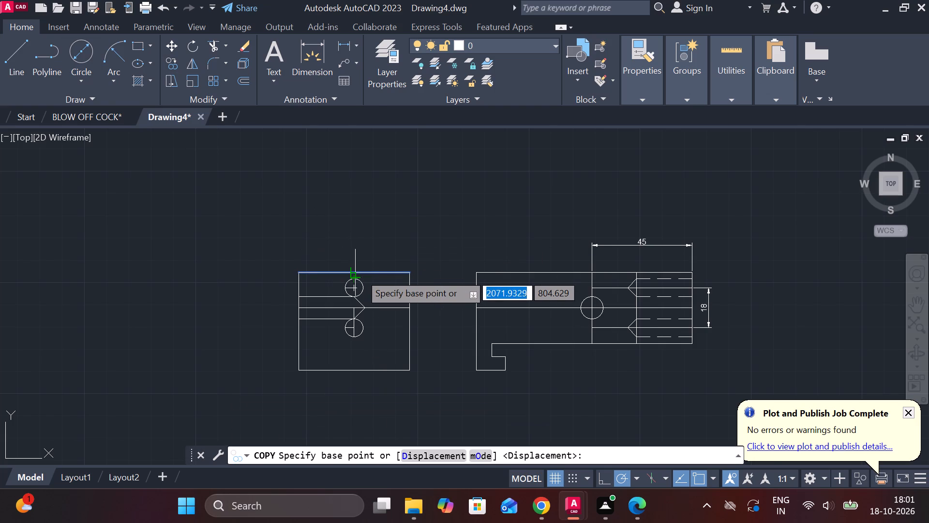
{"action": "left_click", "coordinate": [360, 270]}
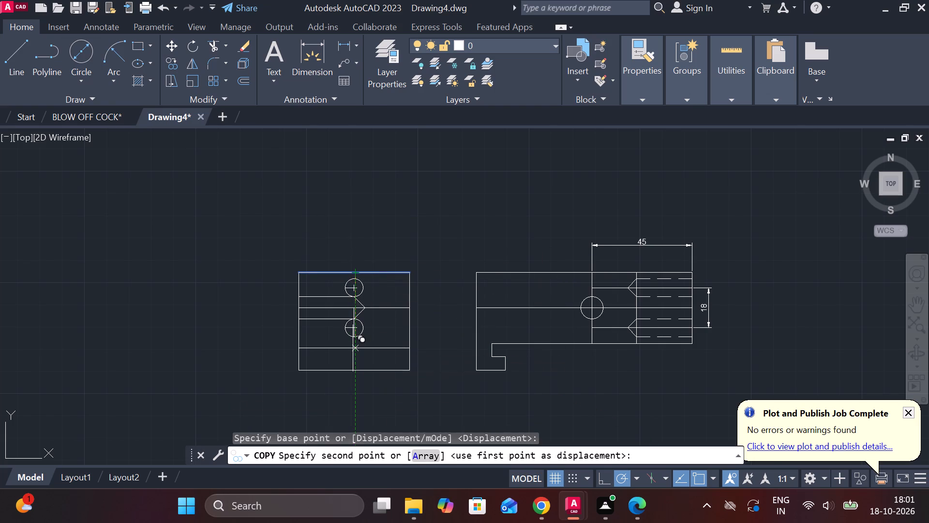
{"action": "type", "text": "32"}
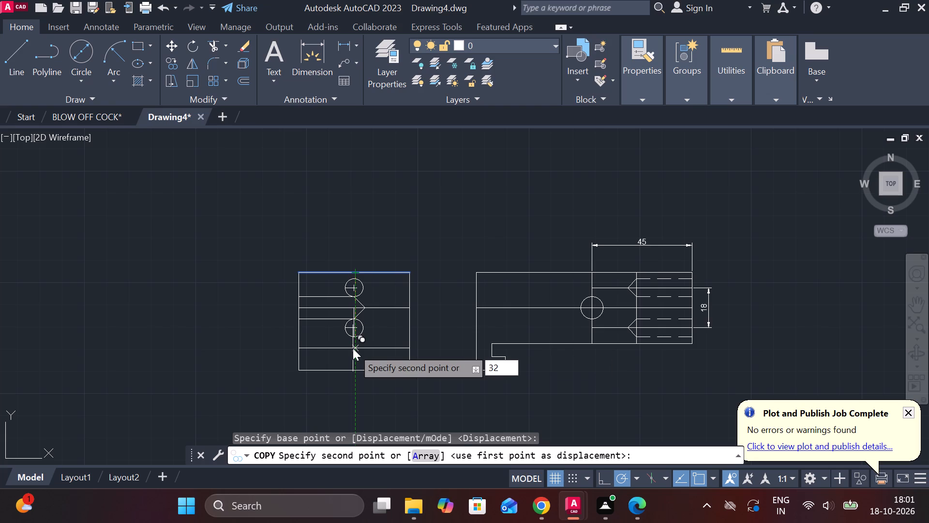
{"action": "key", "text": "Return"}
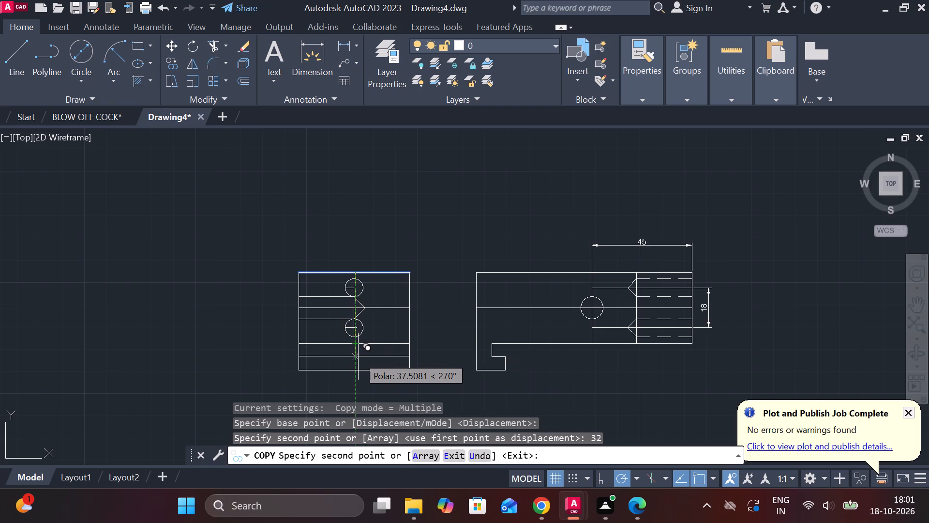
{"action": "key", "text": "Escape"}
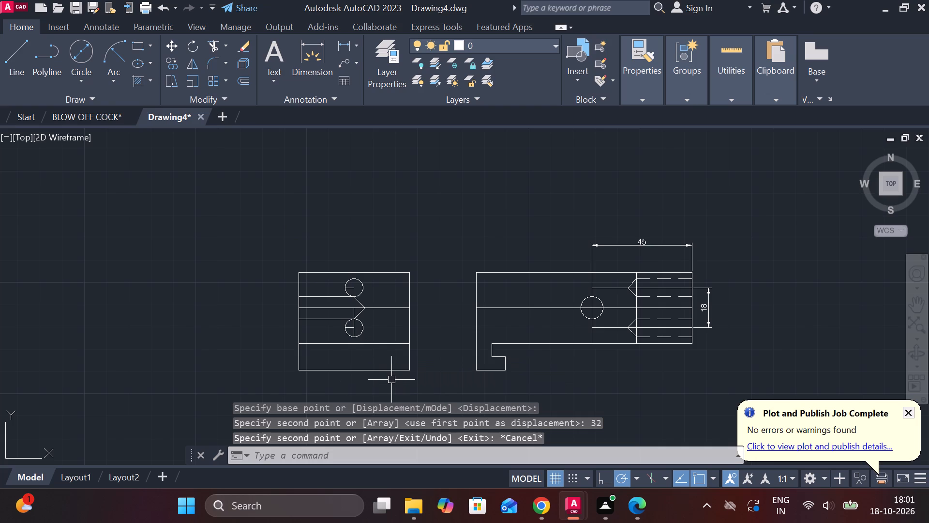
Copy both halves of the left view's bottom edge 6 straight upward.
{"action": "left_click", "coordinate": [347, 371]}
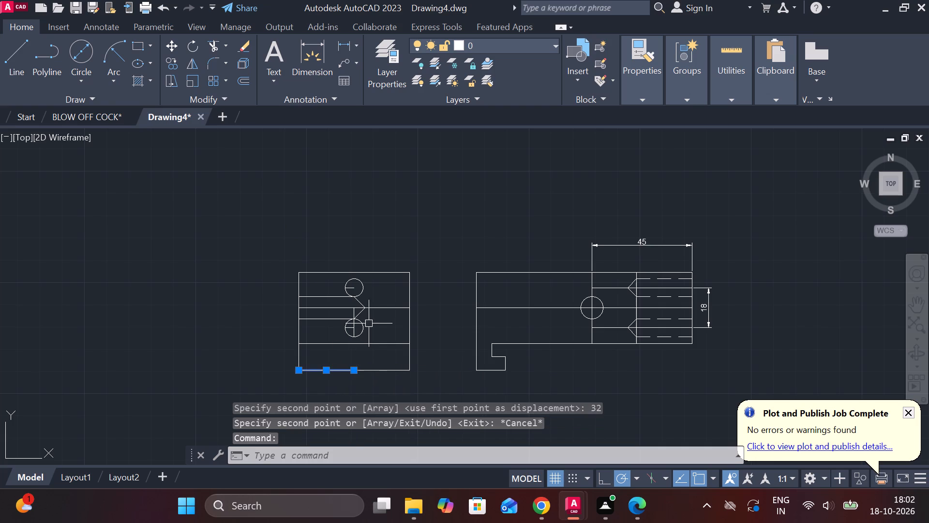
{"action": "left_click", "coordinate": [385, 370]}
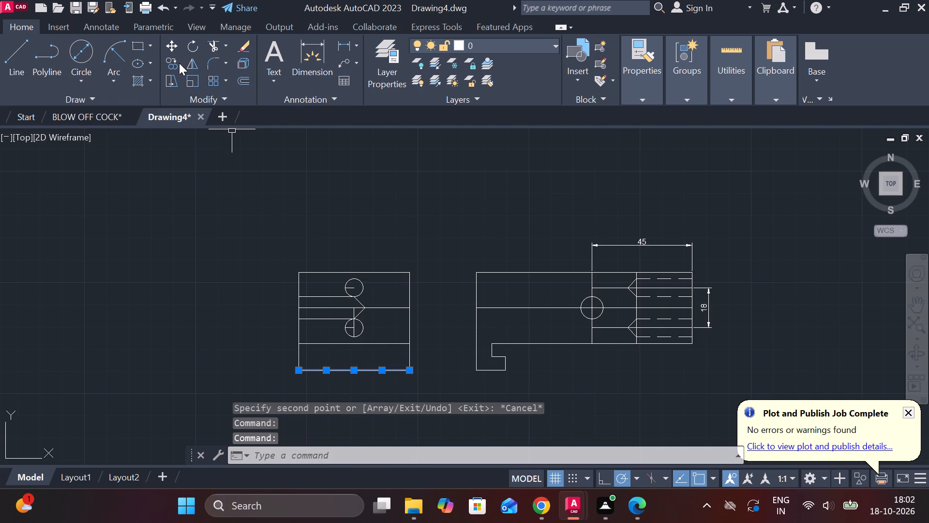
{"action": "left_click", "coordinate": [175, 63]}
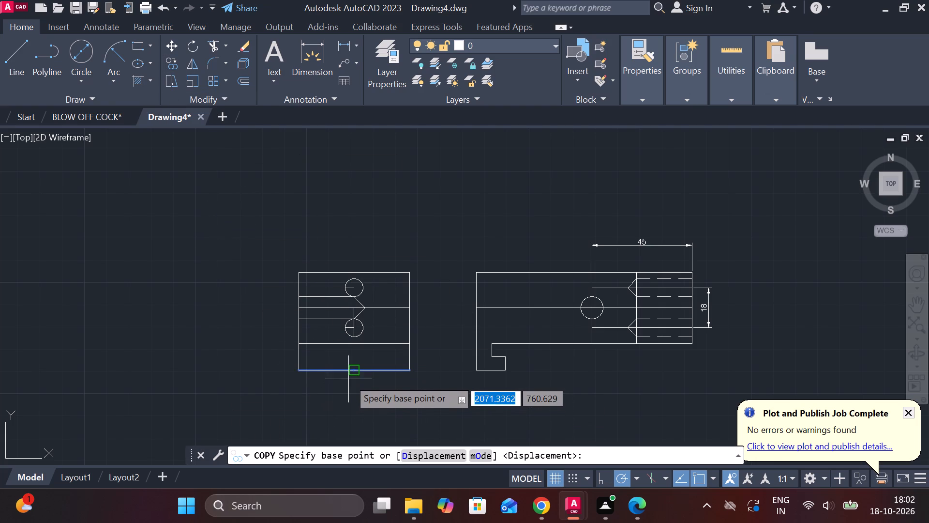
{"action": "left_click", "coordinate": [351, 369]}
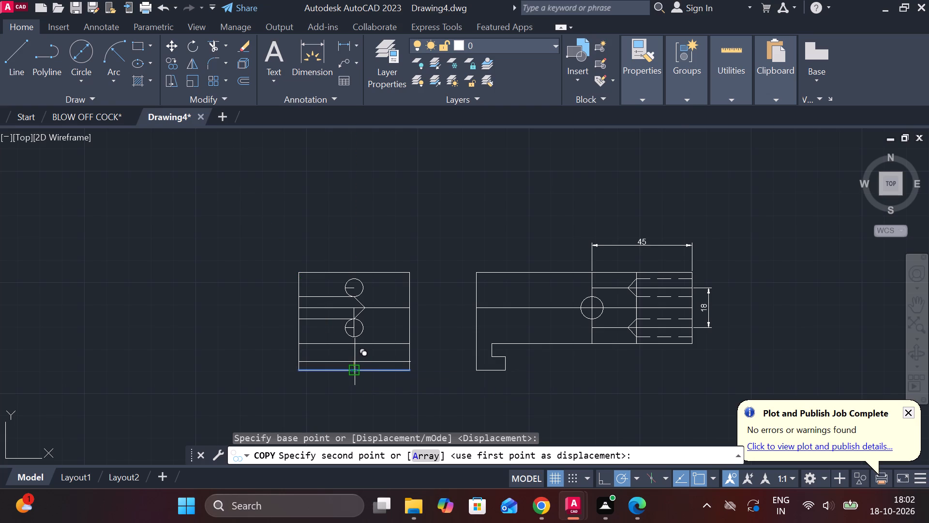
{"action": "key", "text": "6"}
{"action": "key", "text": "Return"}
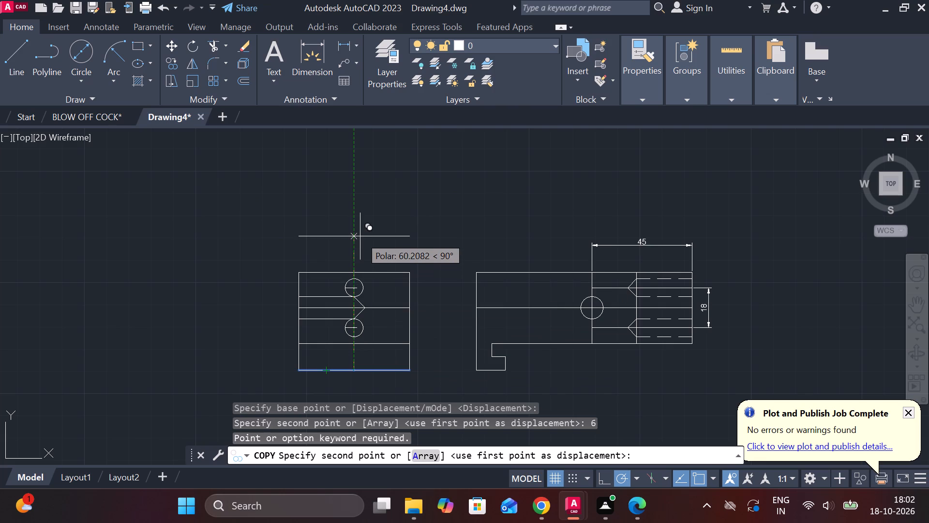
{"action": "key", "text": "6"}
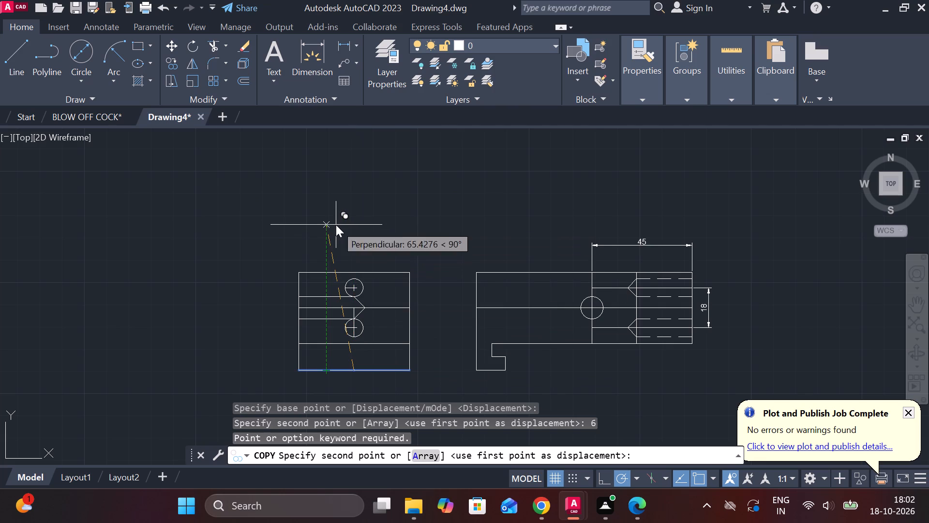
{"action": "key", "text": "Return"}
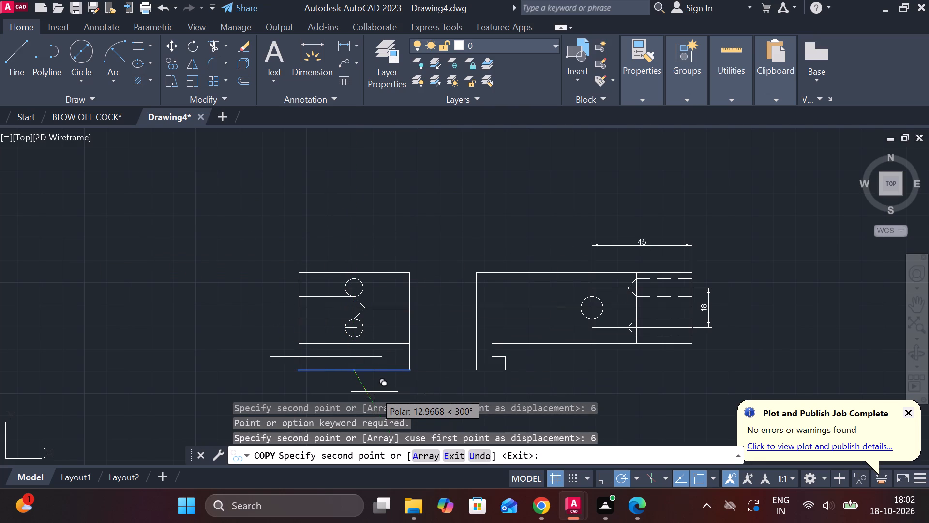
{"action": "key", "text": "ctrl+z"}
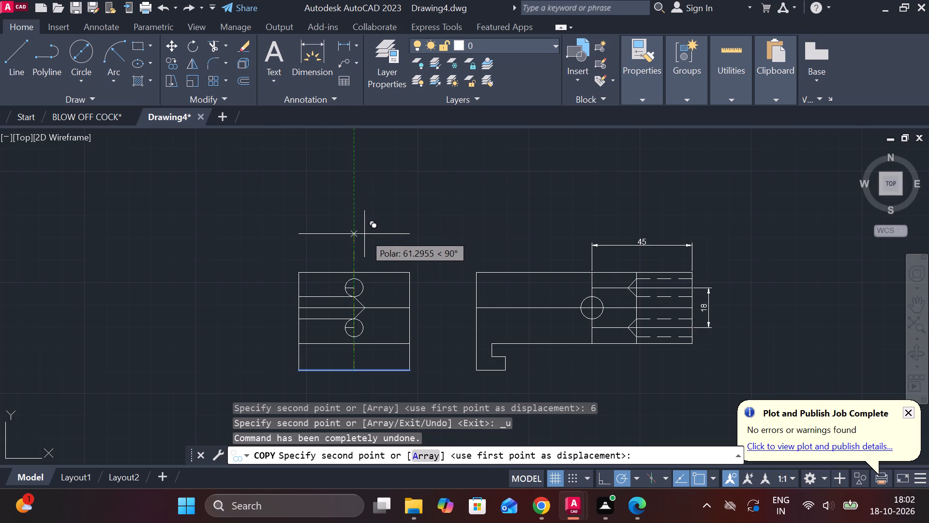
{"action": "key", "text": "6"}
{"action": "key", "text": "Return"}
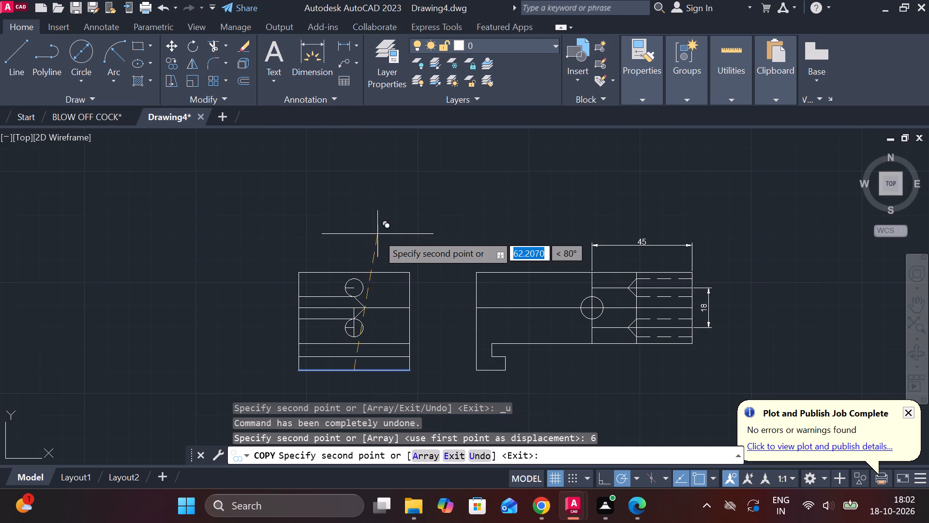
{"action": "key", "text": "Escape"}
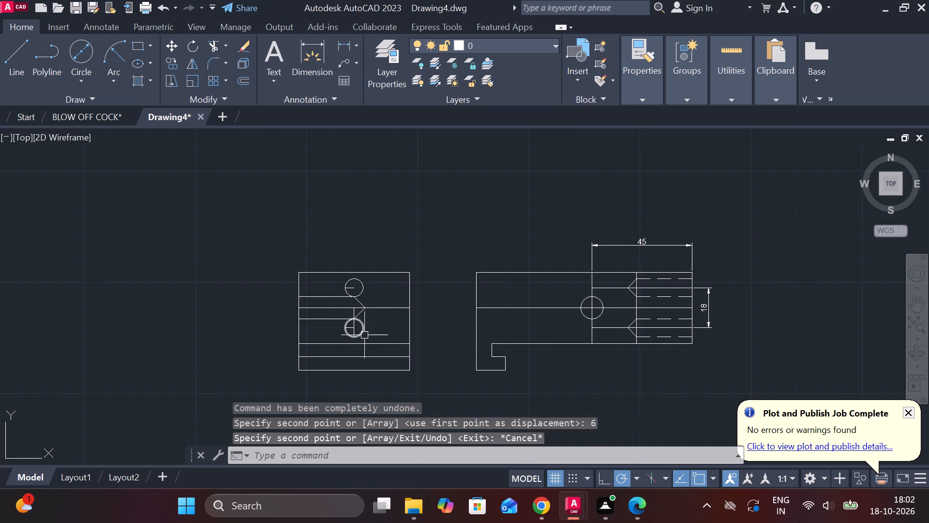
Extend the vertical middle line up through the upper circle and each circle's horizontal centre line to its far edge.
{"action": "scroll", "coordinate": [363, 335], "scroll_direction": "up", "scroll_amount": 3}
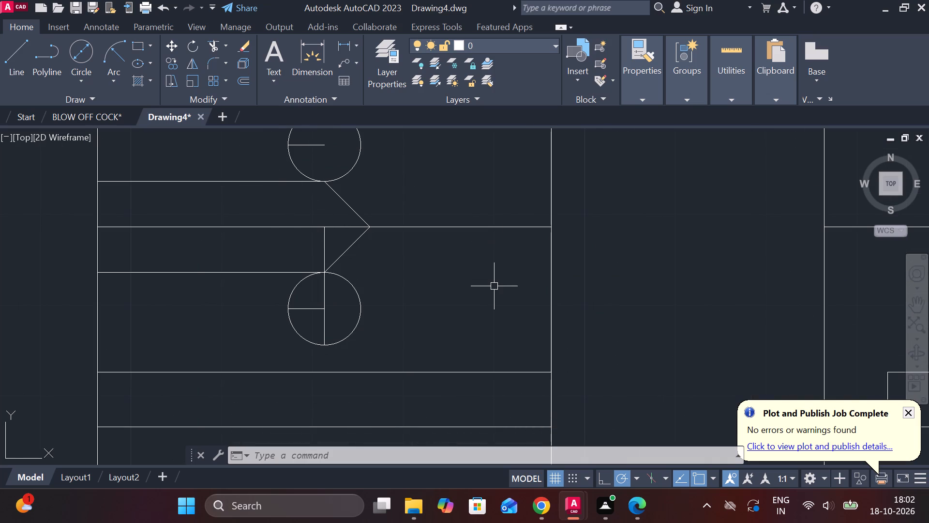
{"action": "type", "text": "ex"}
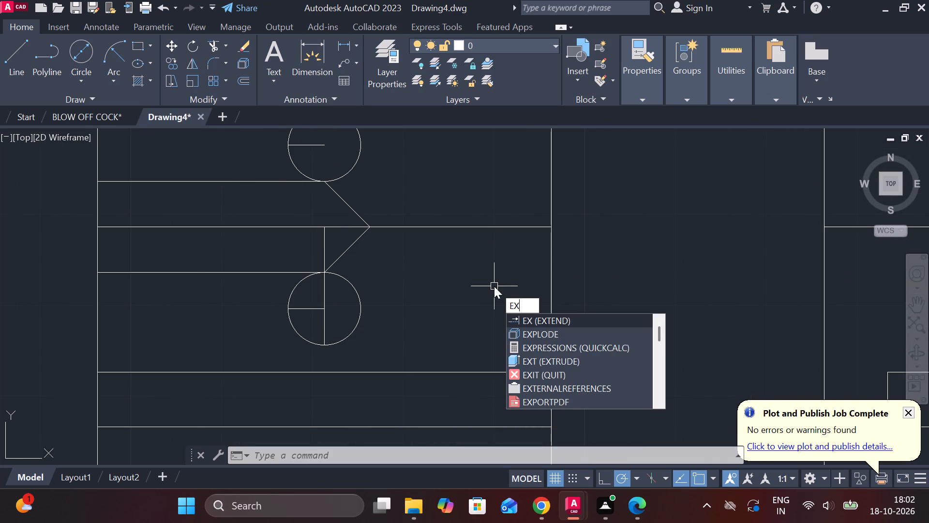
{"action": "key", "text": "Return"}
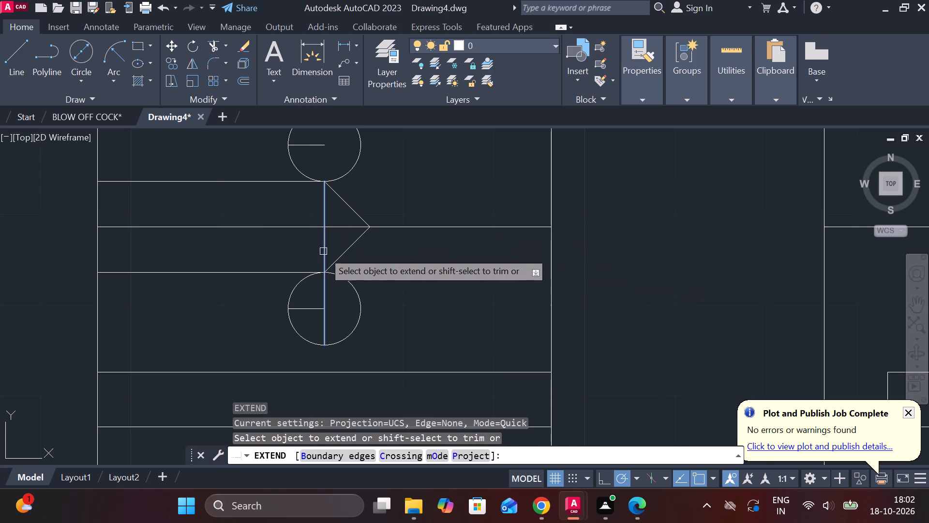
{"action": "left_click", "coordinate": [324, 253]}
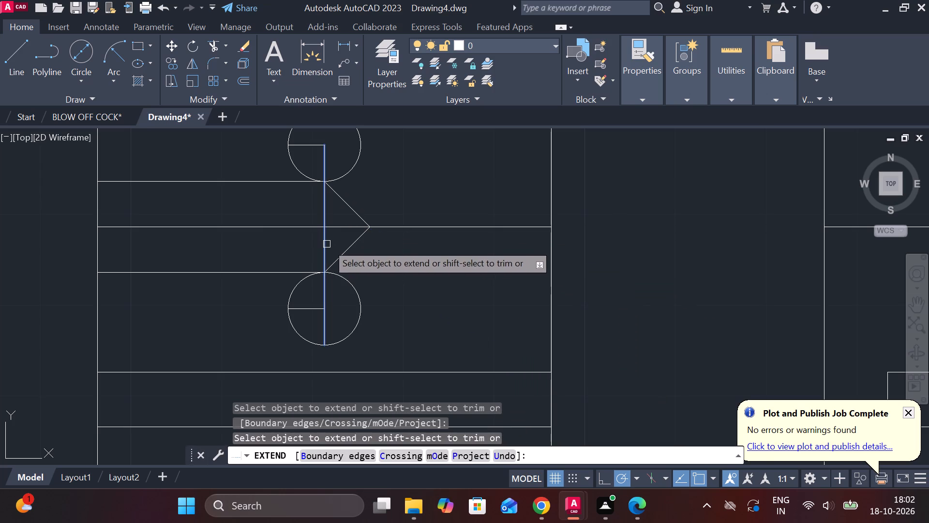
{"action": "left_click", "coordinate": [326, 211]}
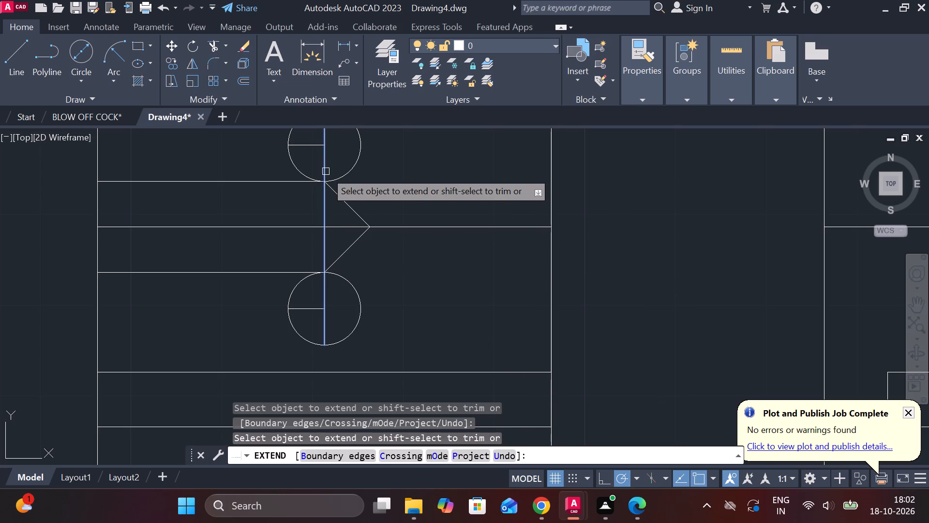
{"action": "left_click", "coordinate": [326, 171]}
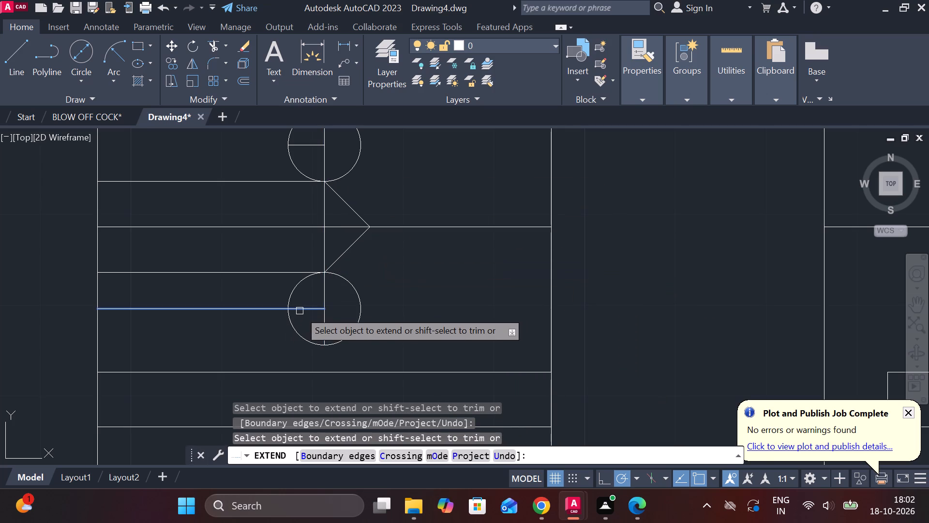
{"action": "left_click", "coordinate": [308, 308]}
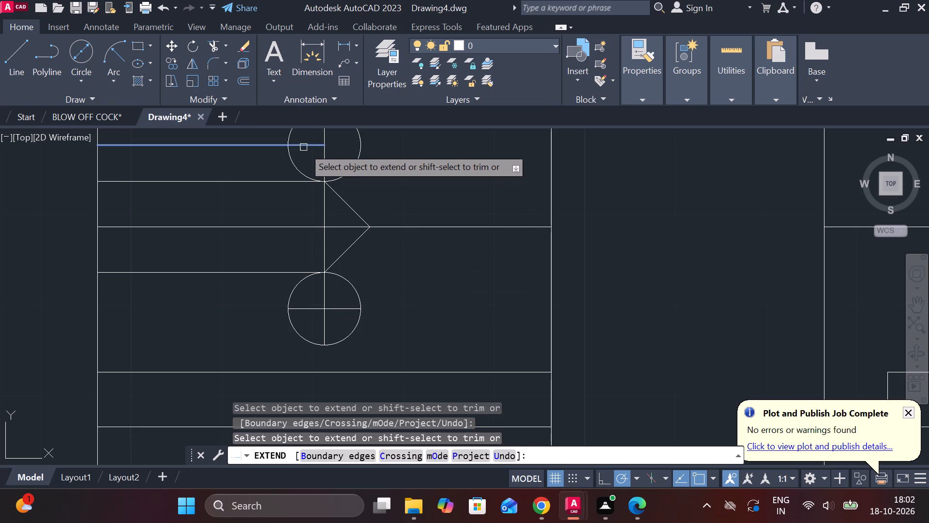
{"action": "left_click", "coordinate": [313, 145]}
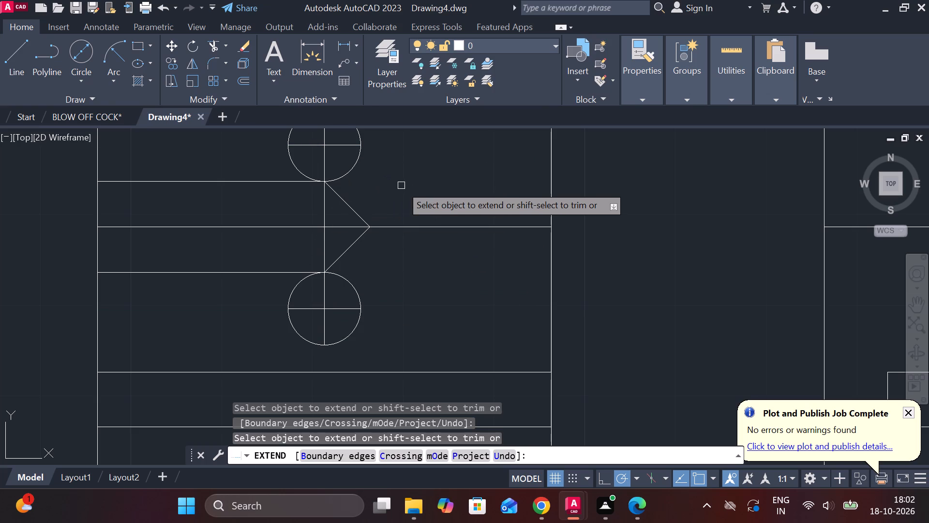
{"action": "scroll", "coordinate": [399, 185], "scroll_direction": "down", "scroll_amount": 1}
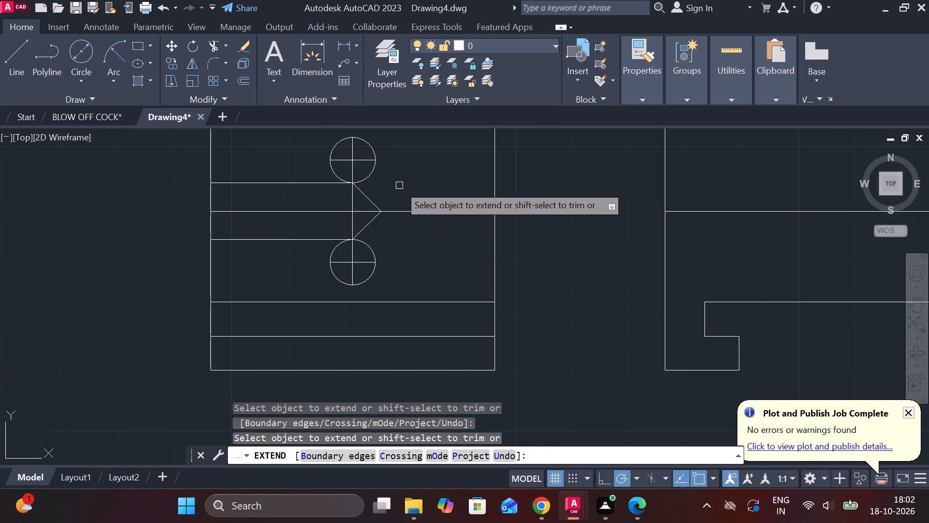
{"action": "key", "text": "Escape"}
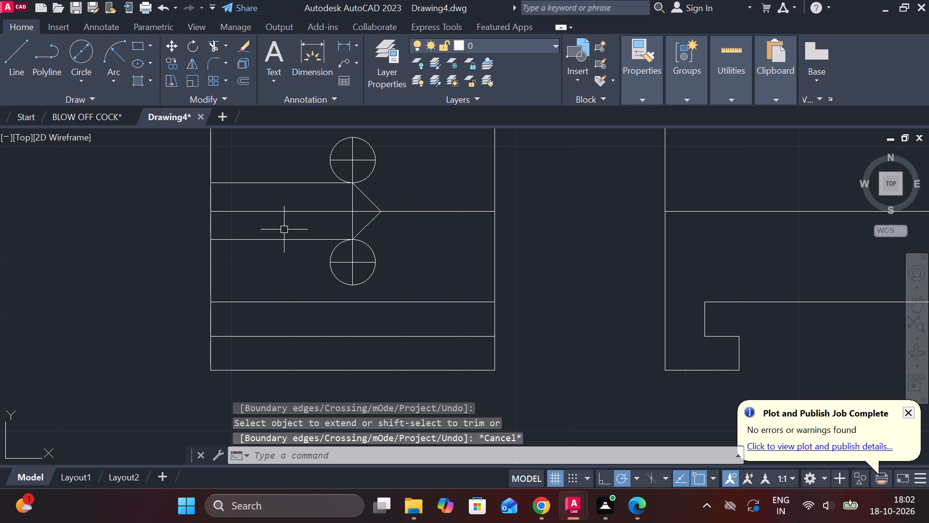
Set the linetype of the left view's pointed hole edges and both sloping tip lines to DASHED.
{"action": "left_click", "coordinate": [276, 239]}
{"action": "left_click", "coordinate": [283, 183]}
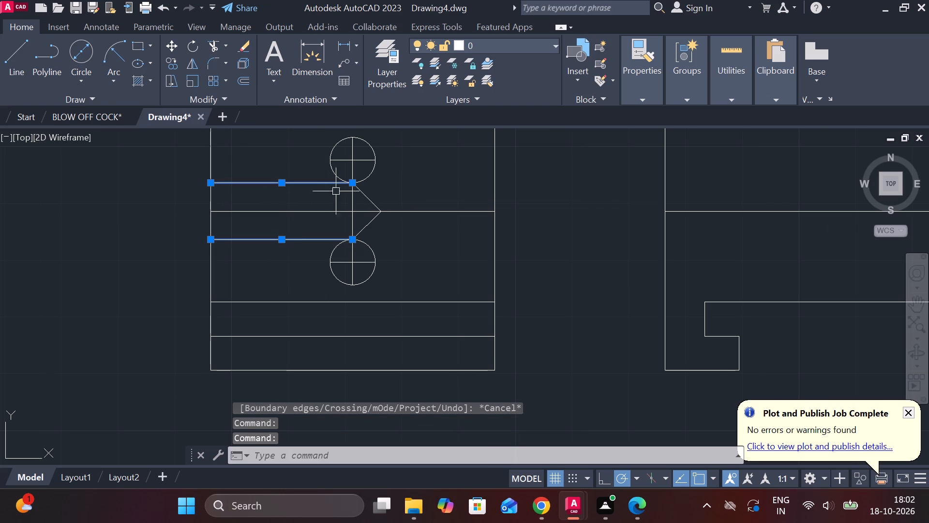
{"action": "left_click", "coordinate": [365, 194]}
{"action": "left_click", "coordinate": [365, 228]}
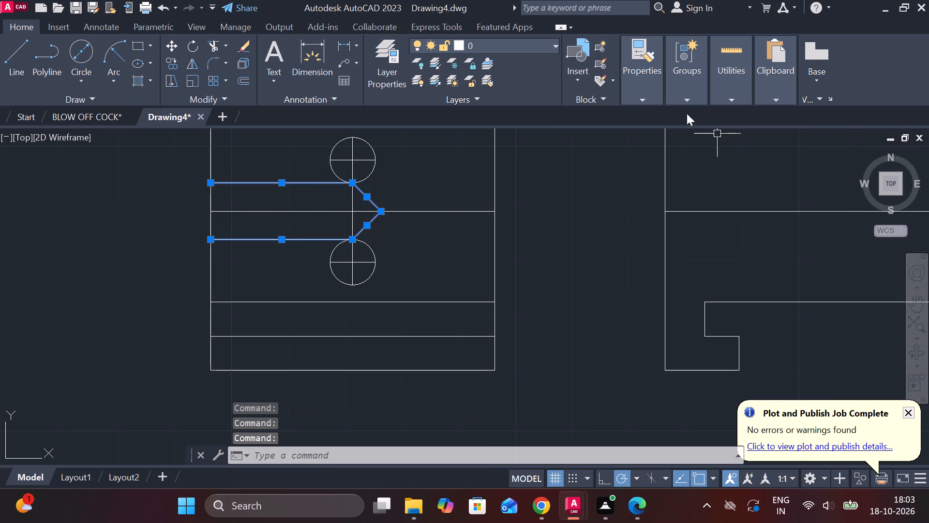
{"action": "left_click", "coordinate": [647, 93]}
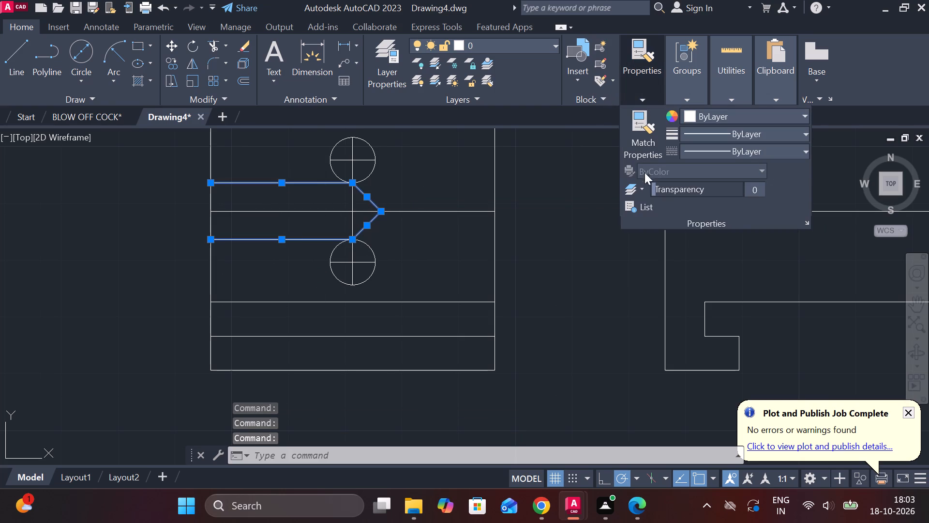
{"action": "left_click", "coordinate": [743, 151]}
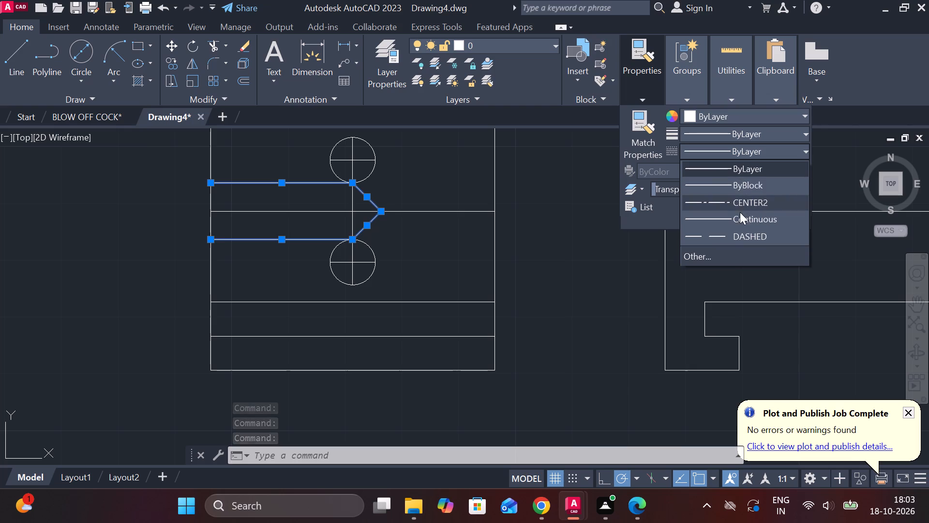
{"action": "left_click", "coordinate": [745, 234]}
{"action": "scroll", "coordinate": [620, 244], "scroll_direction": "down", "scroll_amount": 3}
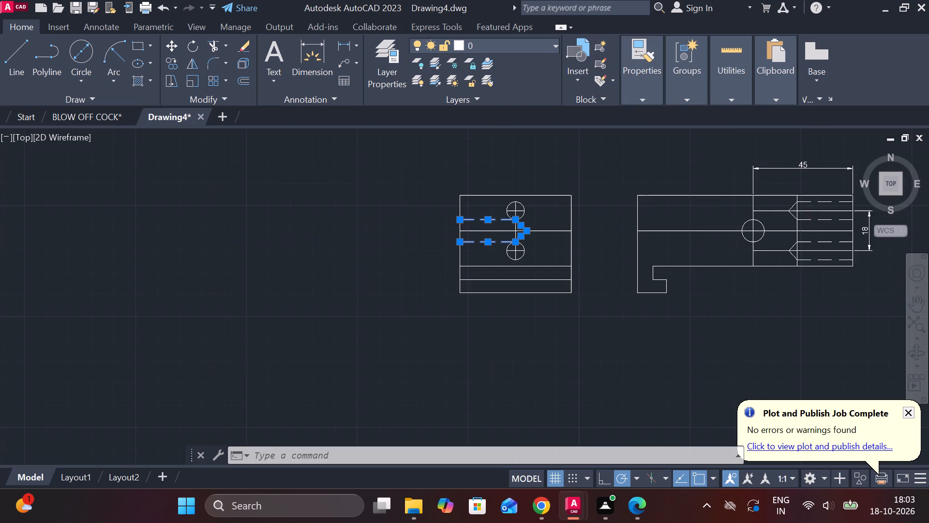
{"action": "scroll", "coordinate": [689, 281], "scroll_direction": "up", "scroll_amount": 2}
{"action": "scroll", "coordinate": [689, 281], "scroll_direction": "down", "scroll_amount": 1}
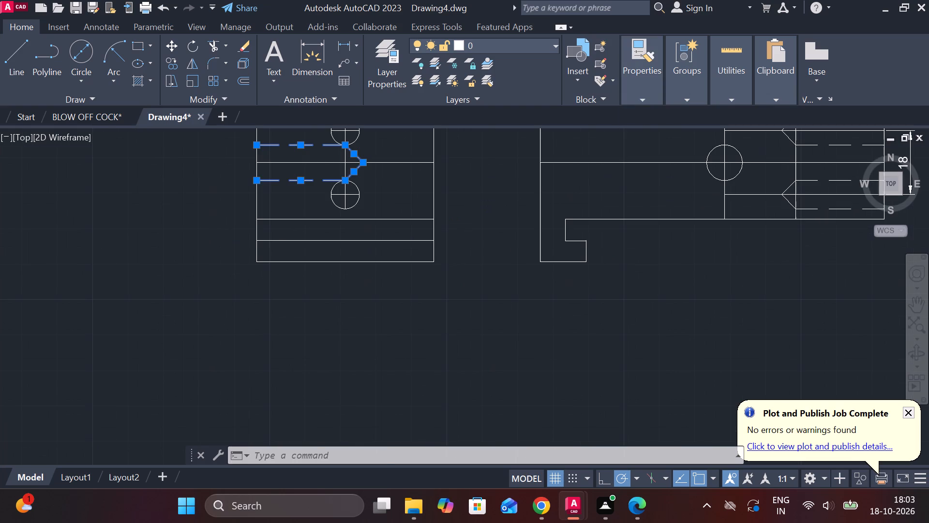
{"action": "key", "text": "Escape"}
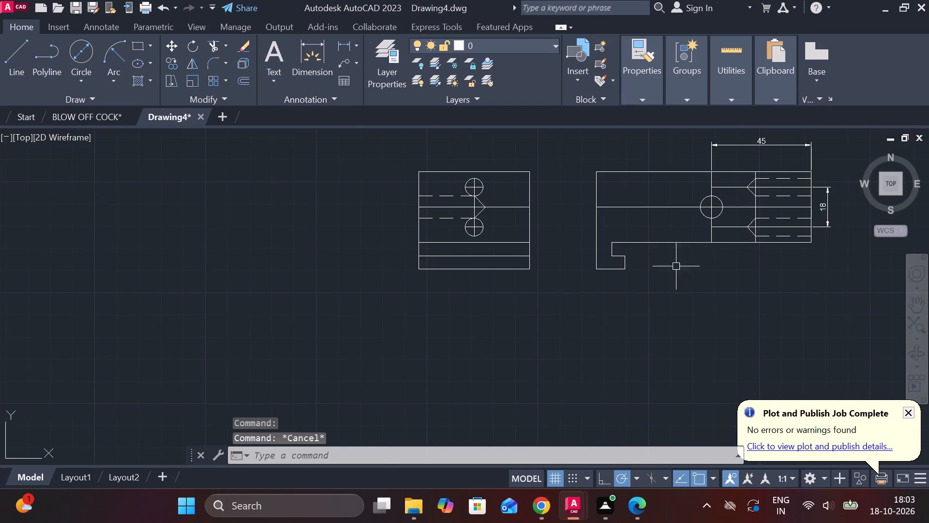
Add vertical linear dimensions to the left view: its full height beside the left edge, and top edge to upper step line beside the right edge.
{"action": "left_click", "coordinate": [344, 46]}
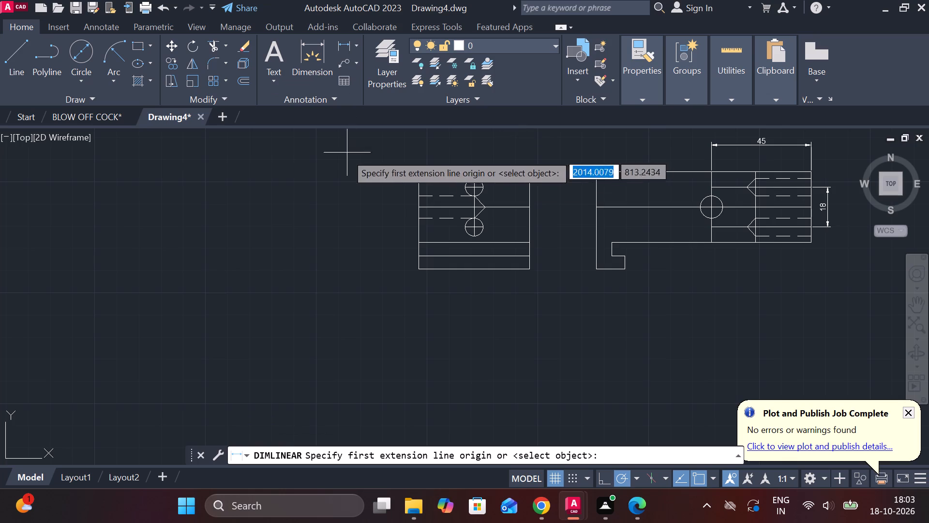
{"action": "left_click", "coordinate": [420, 174]}
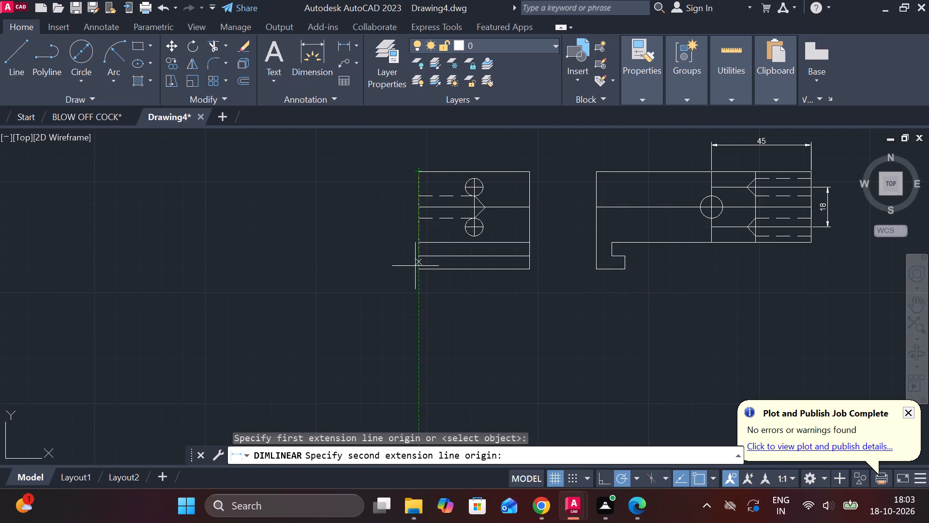
{"action": "left_click", "coordinate": [416, 268]}
{"action": "left_click", "coordinate": [374, 265]}
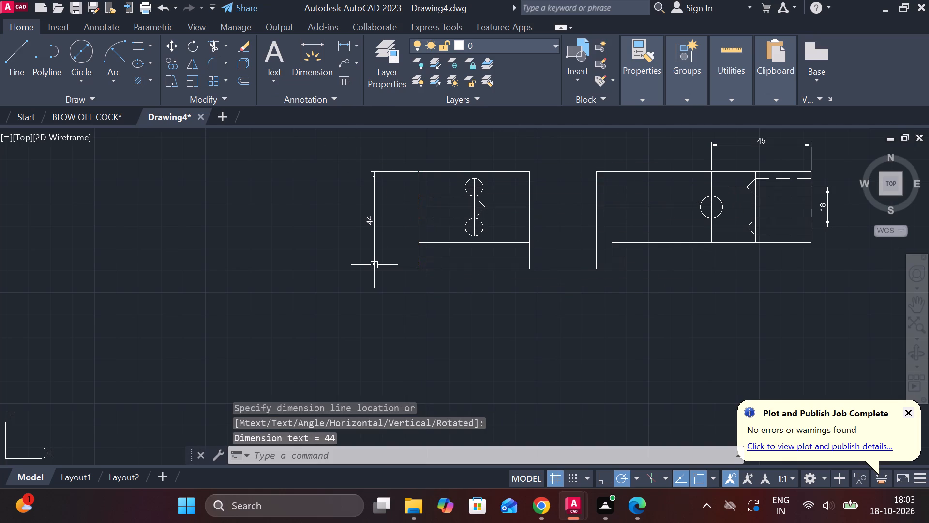
{"action": "left_click", "coordinate": [341, 46]}
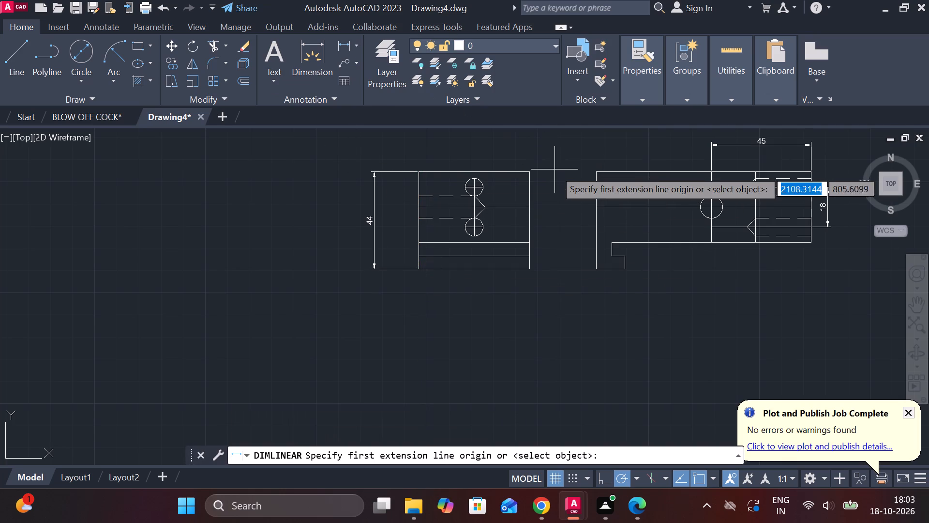
{"action": "left_click", "coordinate": [533, 172]}
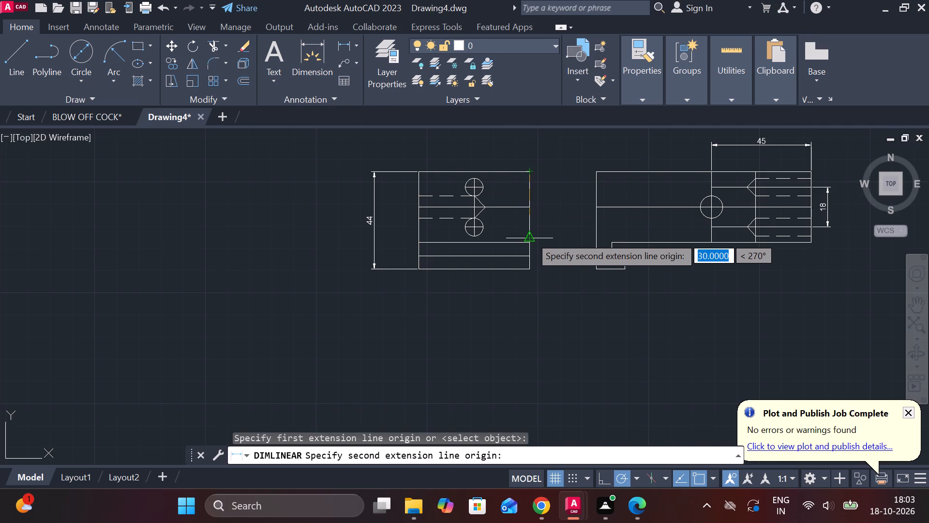
{"action": "left_click", "coordinate": [530, 244]}
{"action": "left_click", "coordinate": [541, 235]}
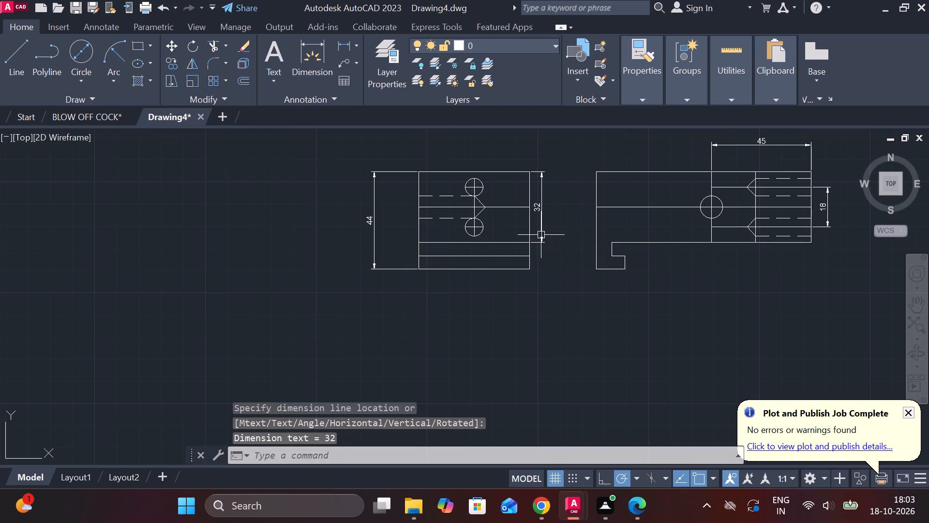
Dimension both halves of the left view's bottom edge horizontally, placing the two dimensions in line below the view.
{"action": "left_click", "coordinate": [343, 51]}
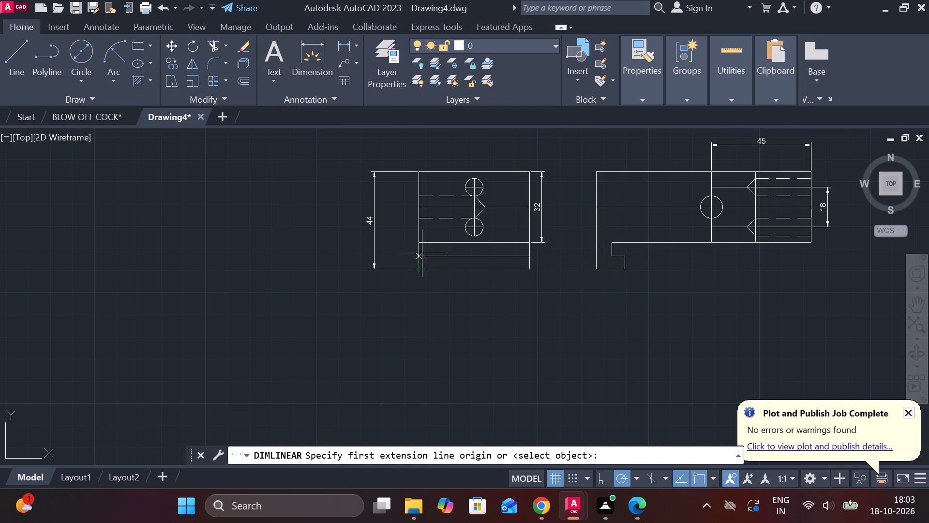
{"action": "left_click", "coordinate": [422, 272]}
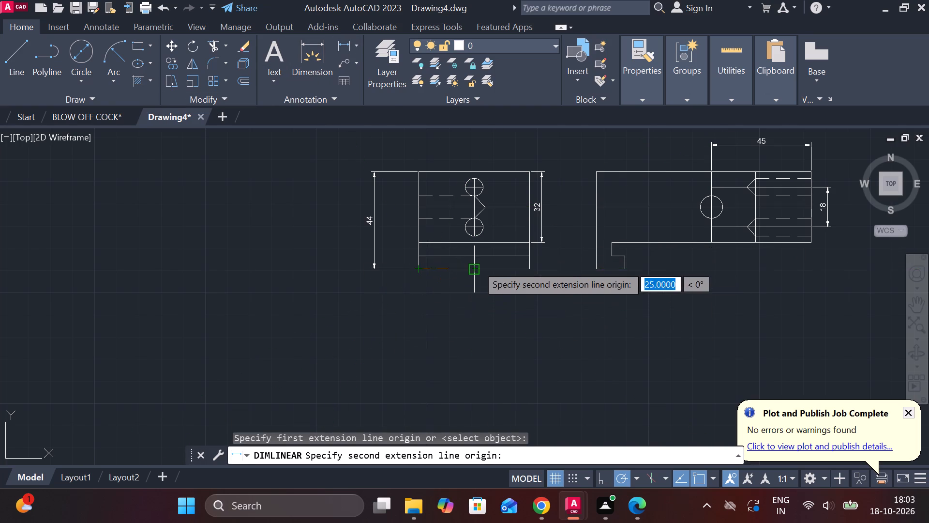
{"action": "left_click", "coordinate": [477, 268]}
{"action": "scroll", "coordinate": [472, 295], "scroll_direction": "up", "scroll_amount": 1}
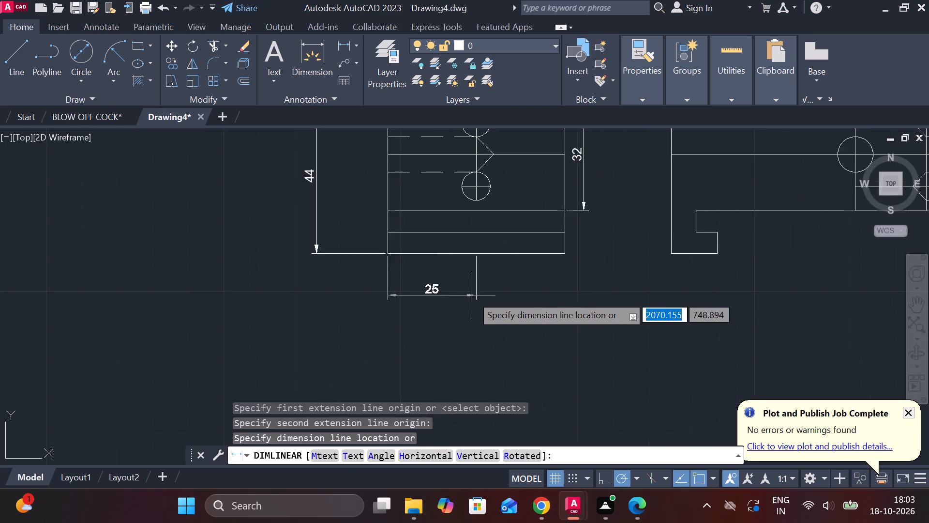
{"action": "scroll", "coordinate": [472, 295], "scroll_direction": "up", "scroll_amount": 1}
{"action": "scroll", "coordinate": [472, 295], "scroll_direction": "down", "scroll_amount": 1}
{"action": "left_click", "coordinate": [472, 295]}
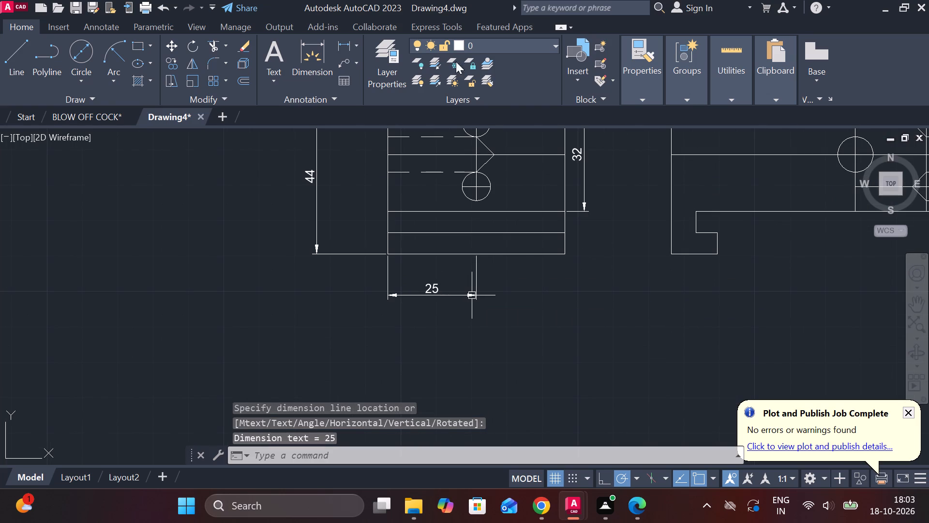
{"action": "left_click", "coordinate": [344, 42]}
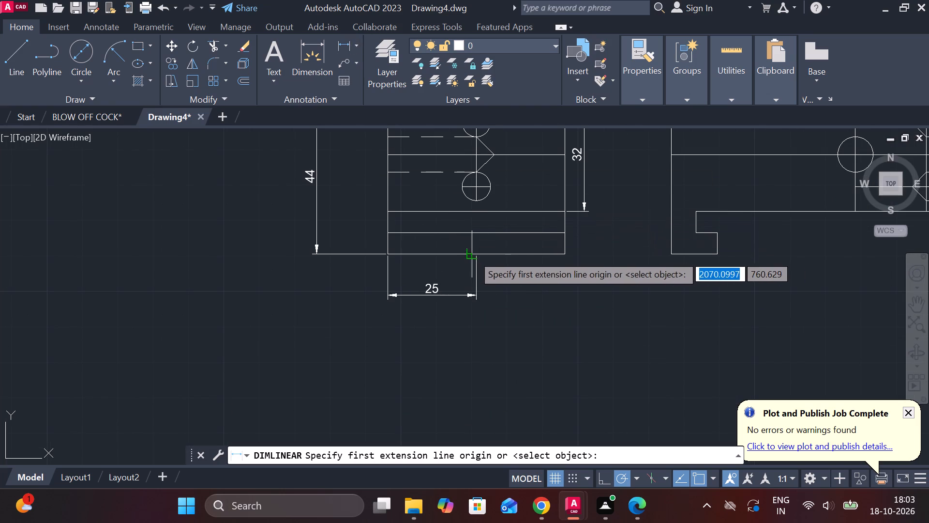
{"action": "left_click", "coordinate": [478, 256]}
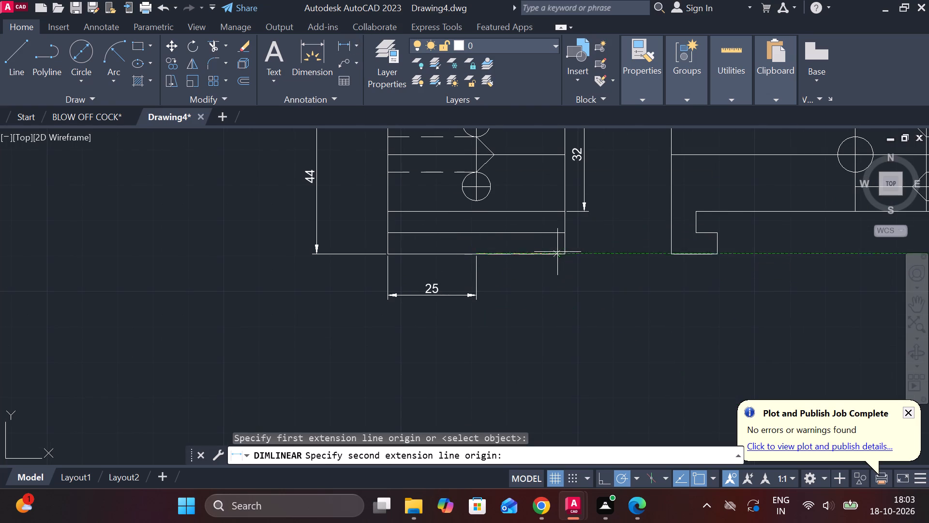
{"action": "left_click", "coordinate": [568, 253]}
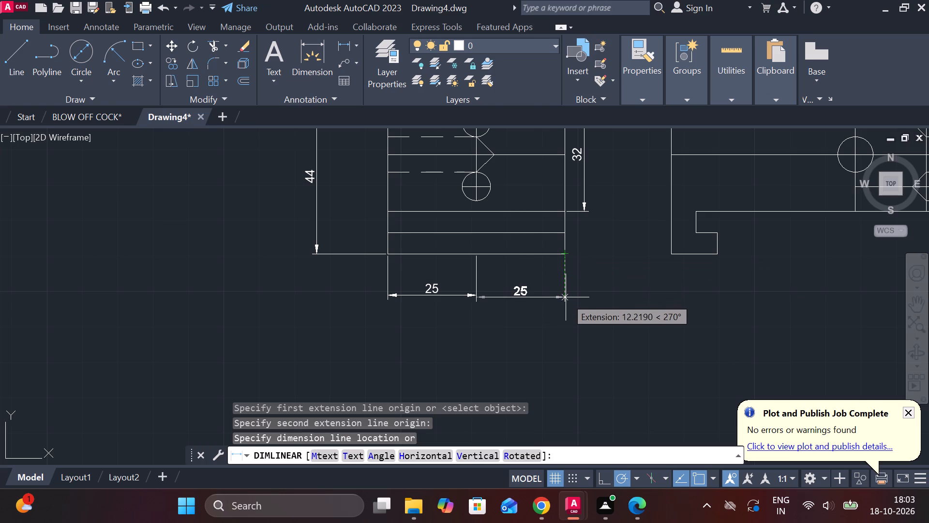
{"action": "left_click", "coordinate": [566, 295]}
Add a vertical linear dimension from the right view's top-left corner to its horizontal centre line, placed beside the left edge.
{"action": "scroll", "coordinate": [698, 230], "scroll_direction": "down", "scroll_amount": 2}
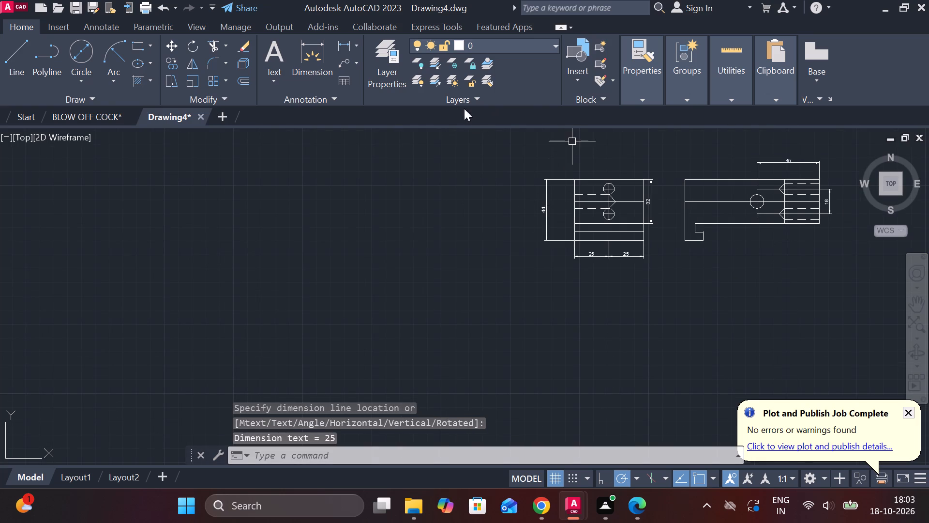
{"action": "left_click", "coordinate": [343, 43]}
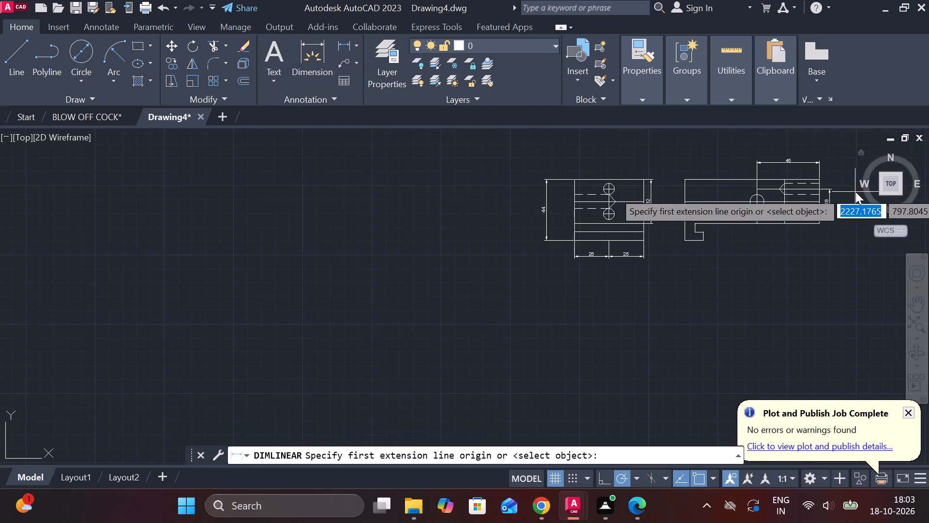
{"action": "left_click", "coordinate": [688, 181]}
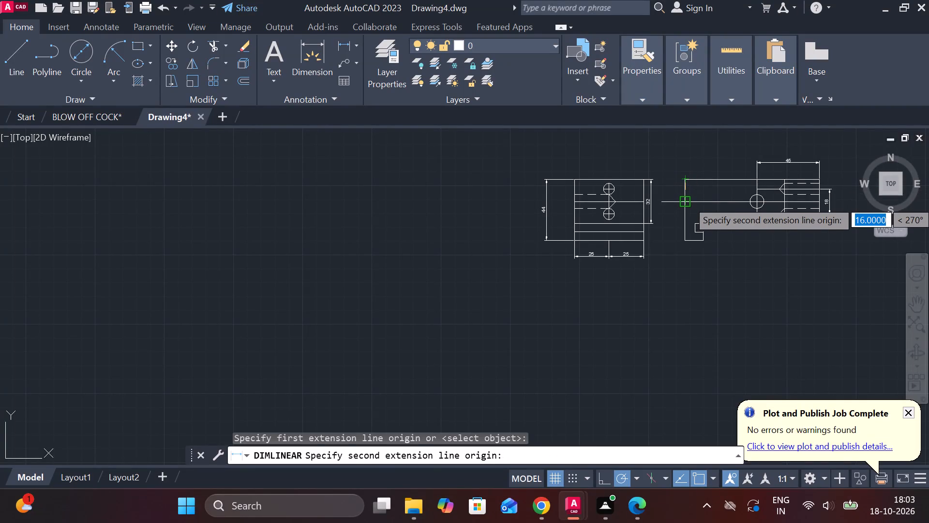
{"action": "left_click", "coordinate": [689, 200]}
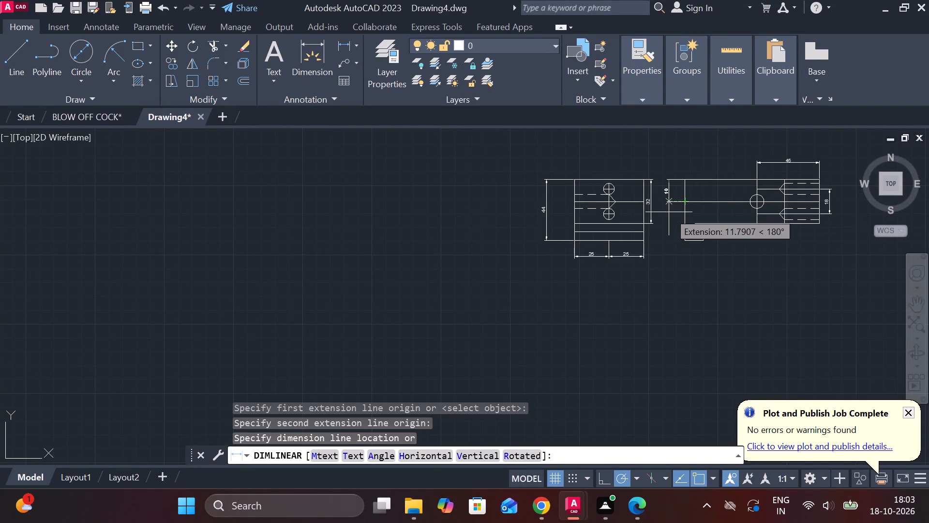
{"action": "left_click", "coordinate": [669, 212]}
Delete the long horizontal centre line running through the large circle in the right view.
{"action": "scroll", "coordinate": [804, 174], "scroll_direction": "up", "scroll_amount": 2}
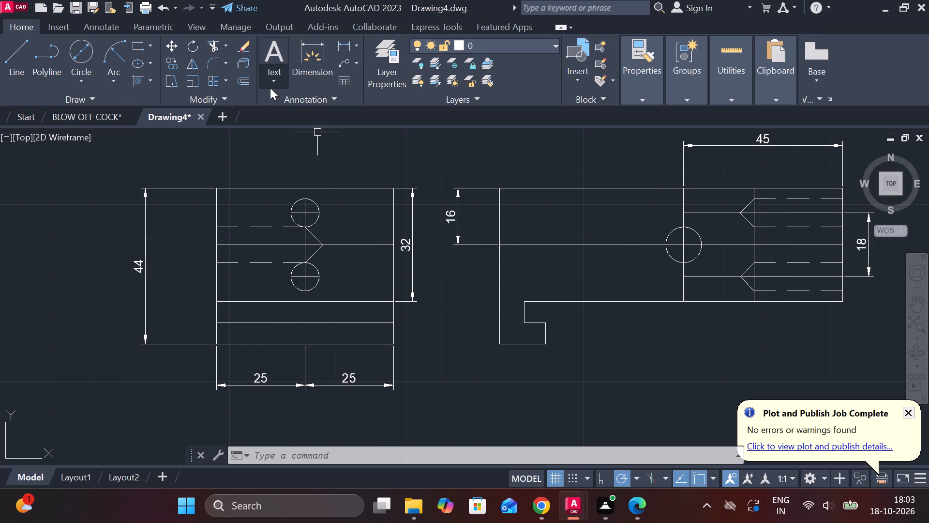
{"action": "left_click", "coordinate": [729, 246]}
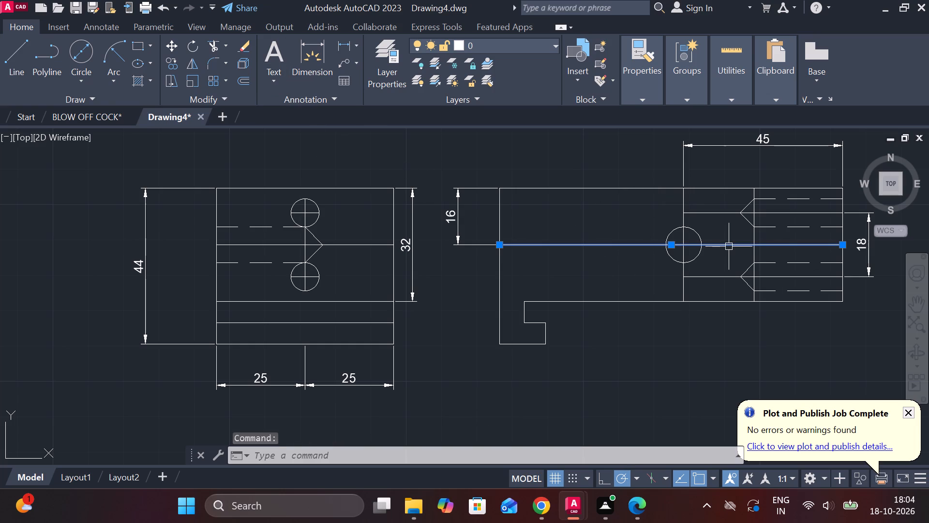
{"action": "key", "text": "Delete"}
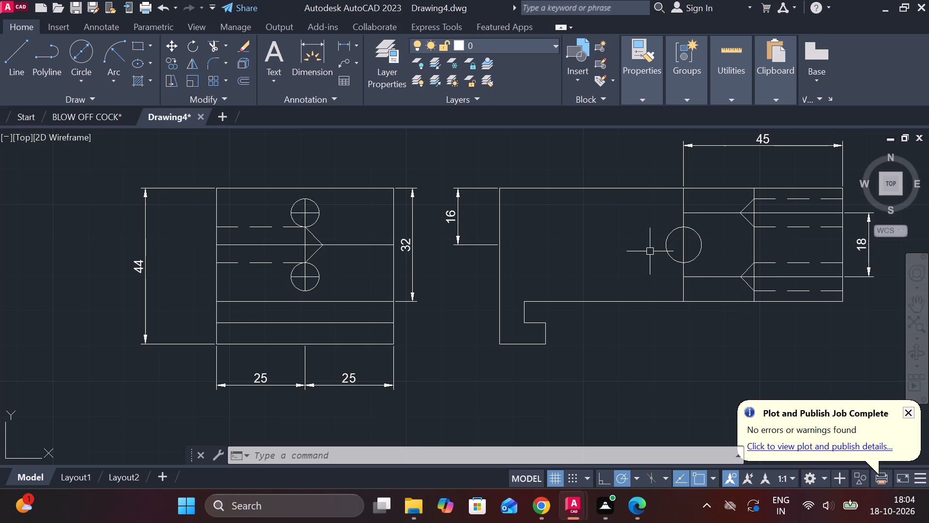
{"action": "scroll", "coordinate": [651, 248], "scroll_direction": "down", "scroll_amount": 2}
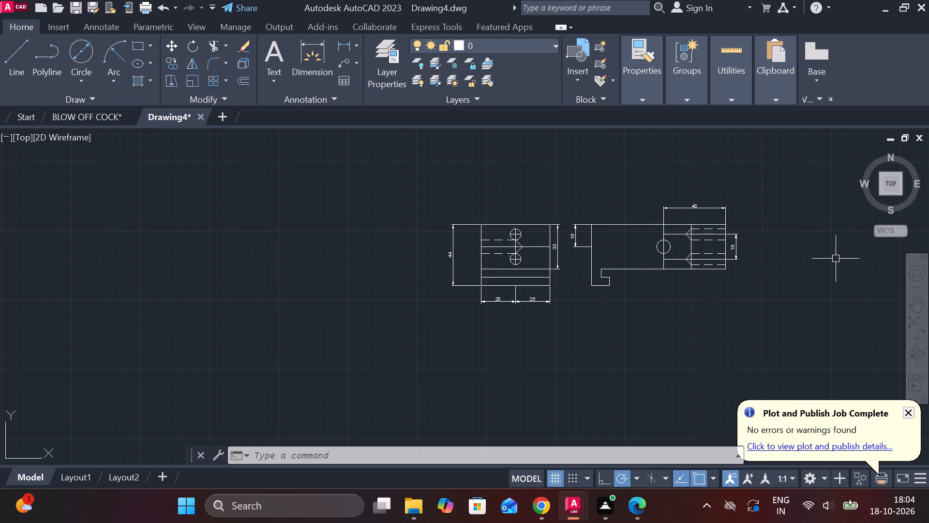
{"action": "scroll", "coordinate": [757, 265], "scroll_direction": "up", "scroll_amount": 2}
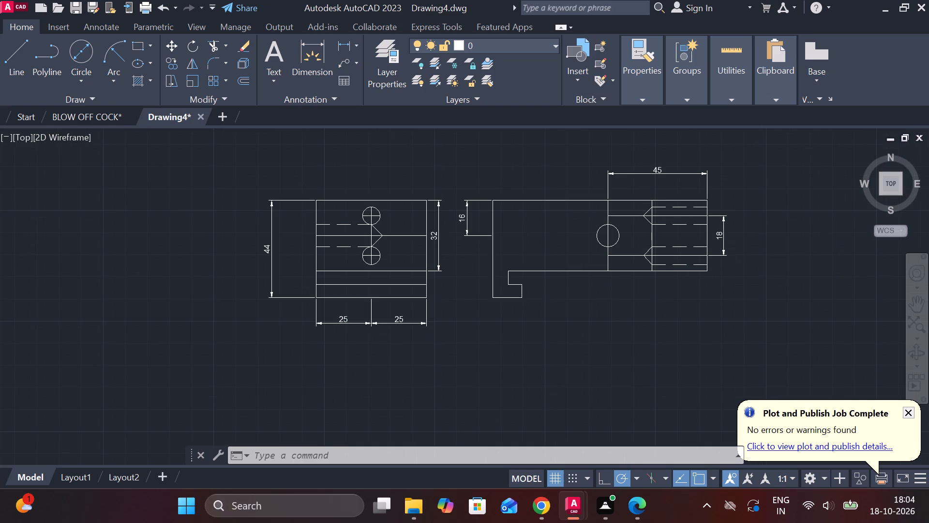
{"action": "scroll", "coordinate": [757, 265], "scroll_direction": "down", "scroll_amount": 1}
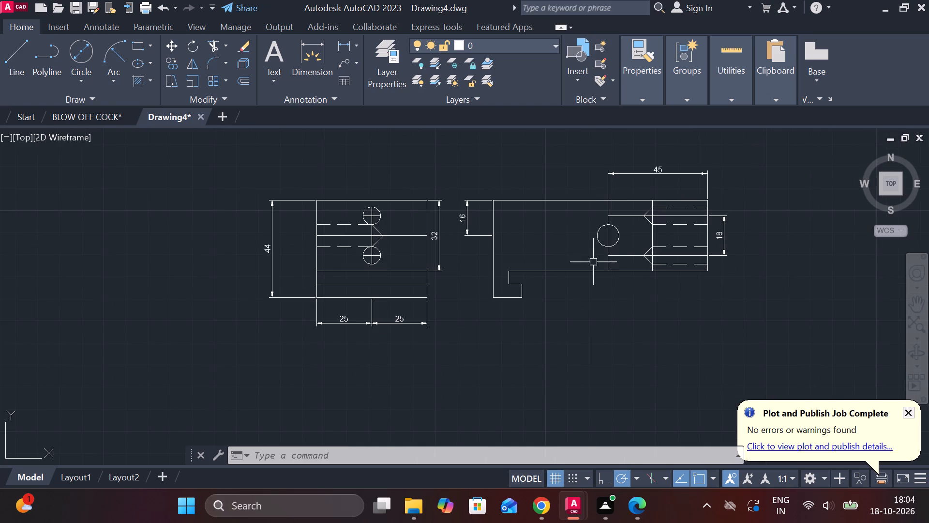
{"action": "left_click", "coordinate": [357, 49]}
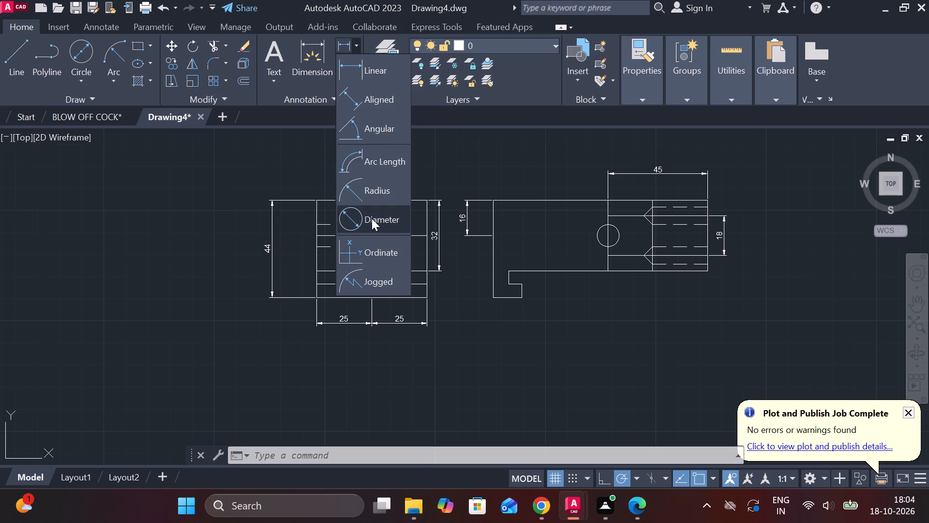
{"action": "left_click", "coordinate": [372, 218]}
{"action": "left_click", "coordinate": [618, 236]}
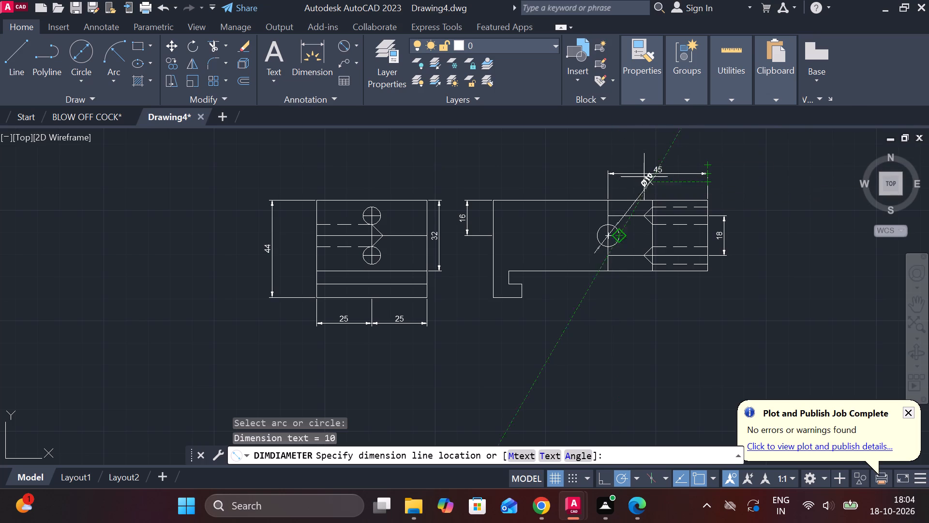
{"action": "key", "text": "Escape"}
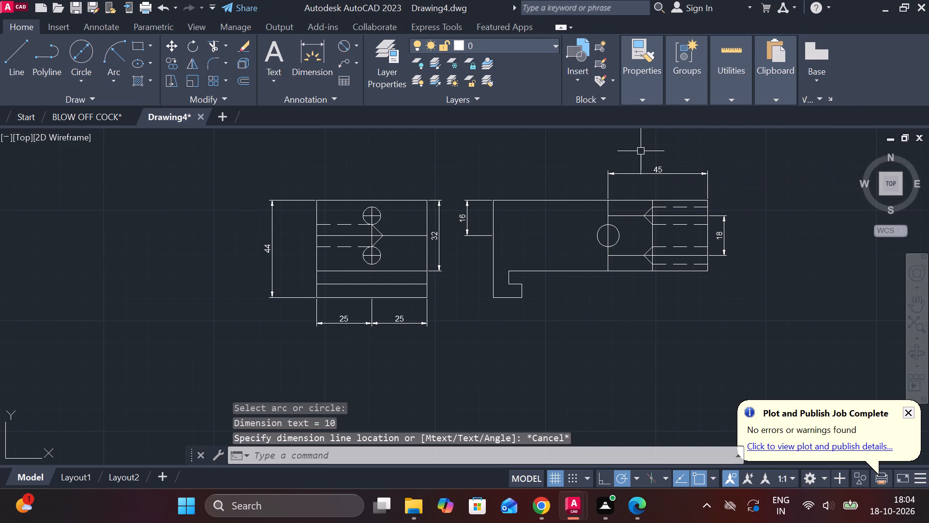
Move the horizontal dimension above the right view to just below the view's lower step line.
{"action": "left_click", "coordinate": [660, 174]}
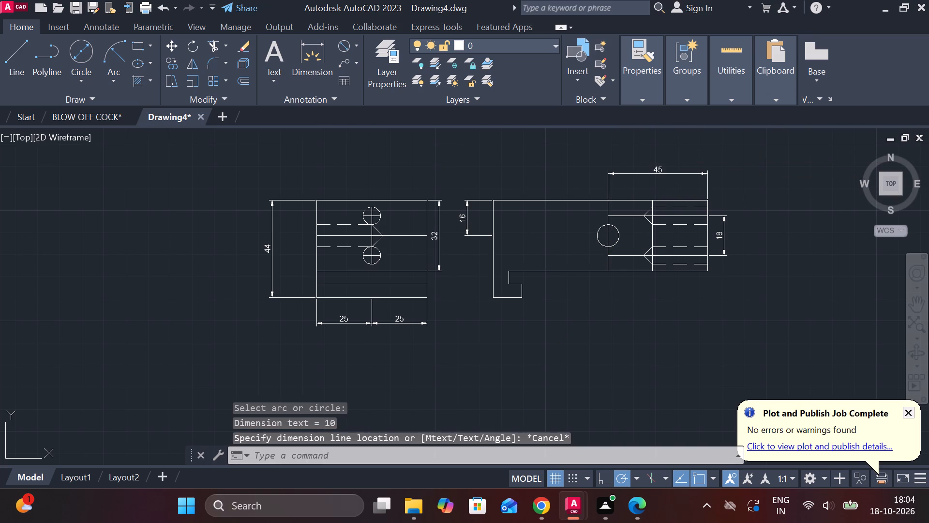
{"action": "left_click", "coordinate": [659, 170]}
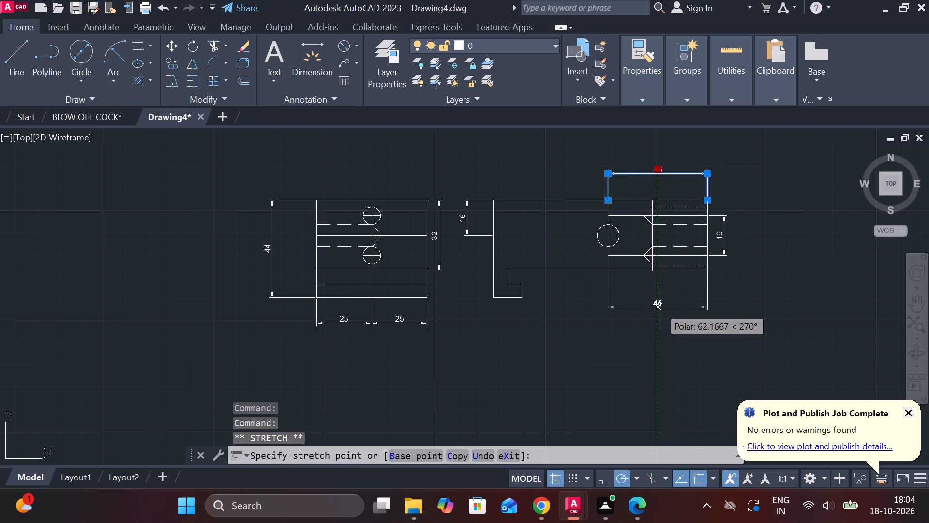
{"action": "left_click", "coordinate": [656, 292]}
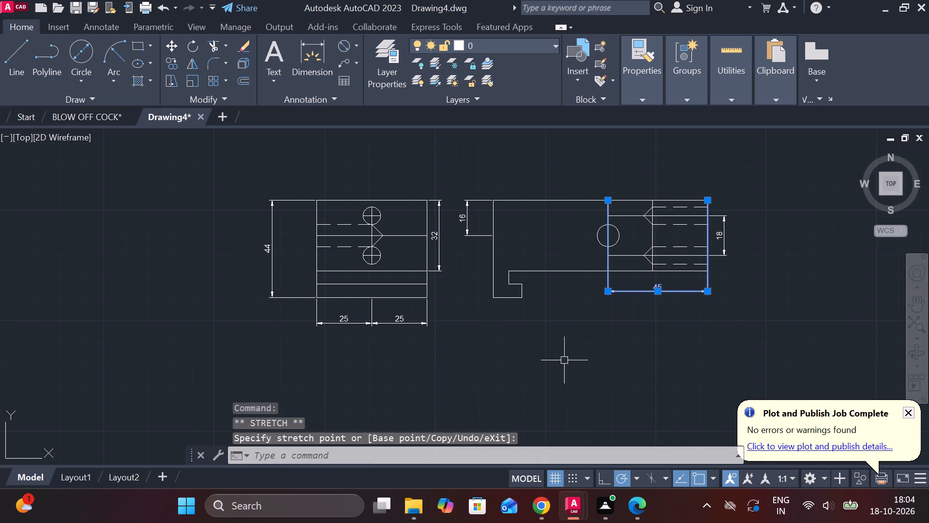
Add a horizontal linear dimension for the right view's overall width, placed below the existing dimension under the view.
{"action": "left_click", "coordinate": [358, 46]}
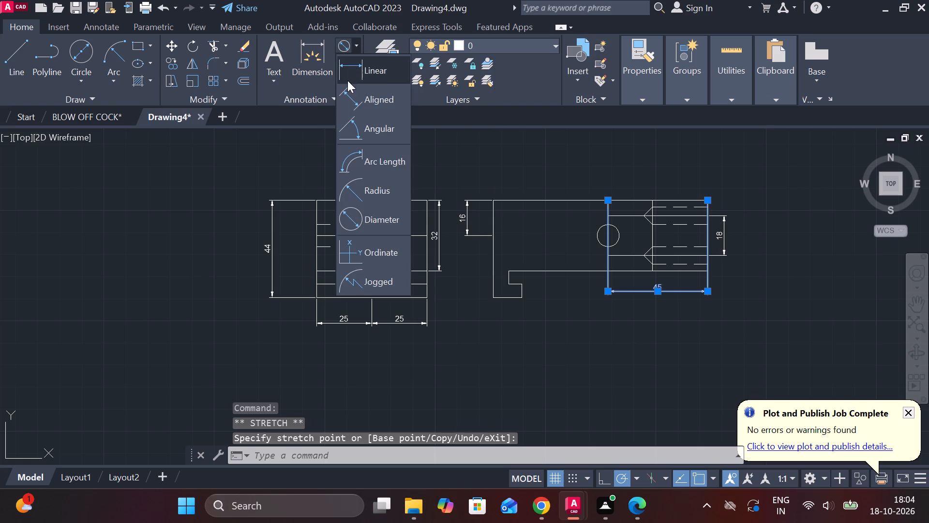
{"action": "left_click", "coordinate": [376, 65]}
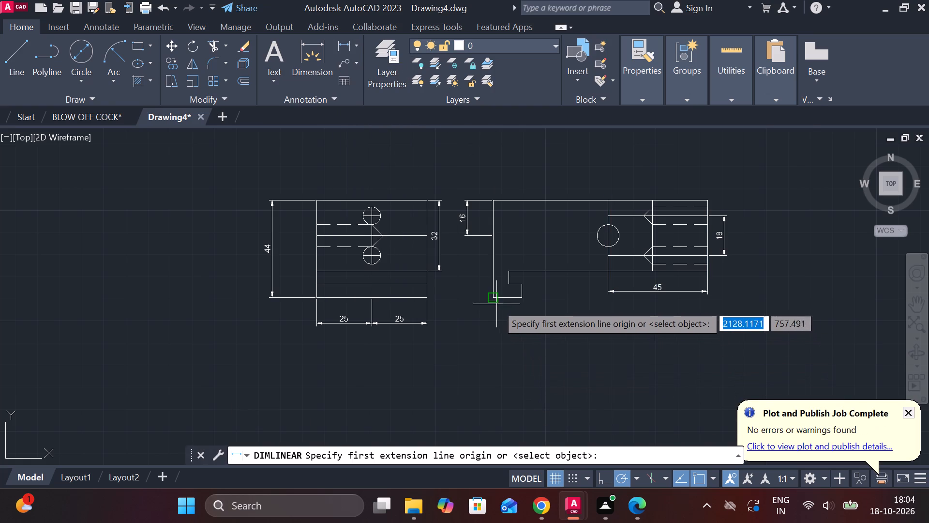
{"action": "left_click", "coordinate": [495, 302]}
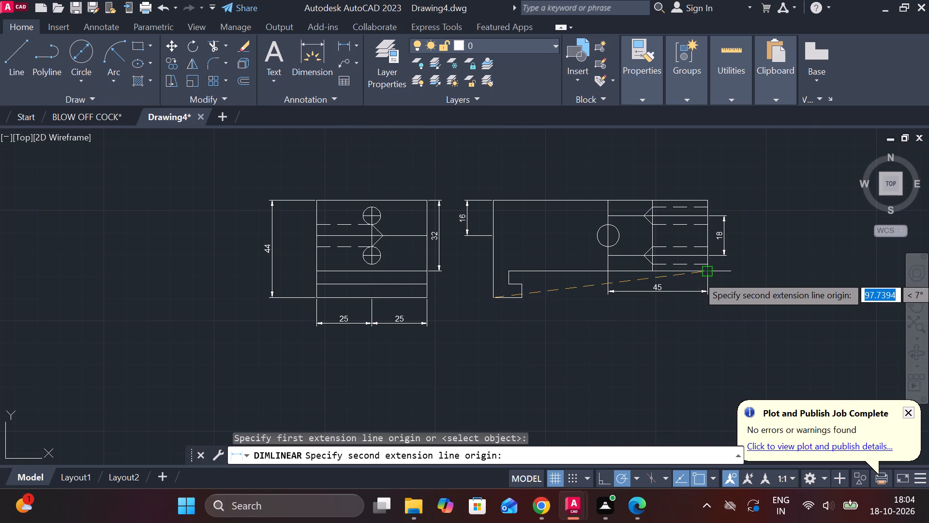
{"action": "left_click", "coordinate": [709, 276]}
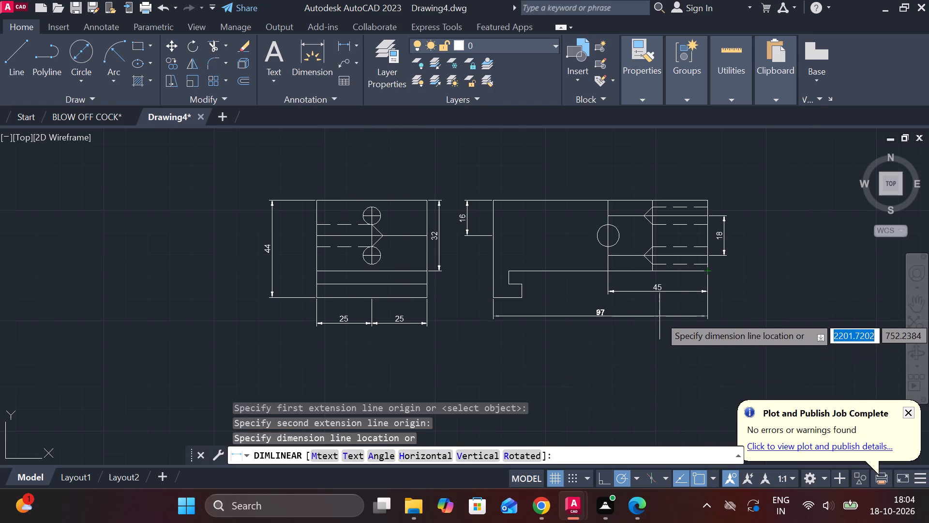
{"action": "left_click", "coordinate": [659, 316]}
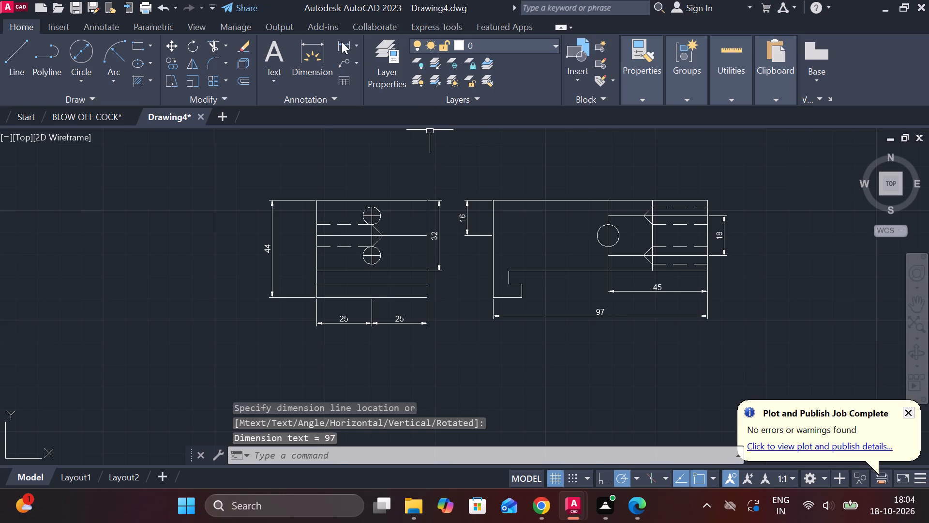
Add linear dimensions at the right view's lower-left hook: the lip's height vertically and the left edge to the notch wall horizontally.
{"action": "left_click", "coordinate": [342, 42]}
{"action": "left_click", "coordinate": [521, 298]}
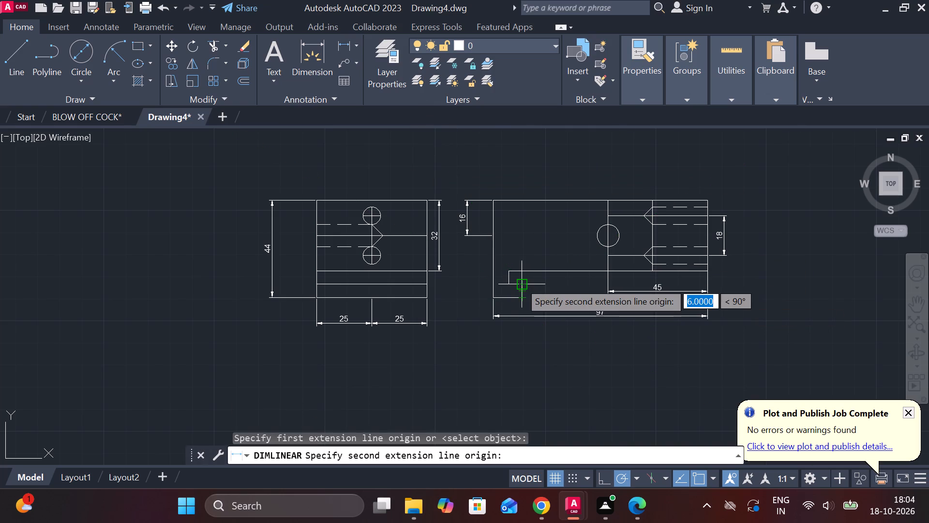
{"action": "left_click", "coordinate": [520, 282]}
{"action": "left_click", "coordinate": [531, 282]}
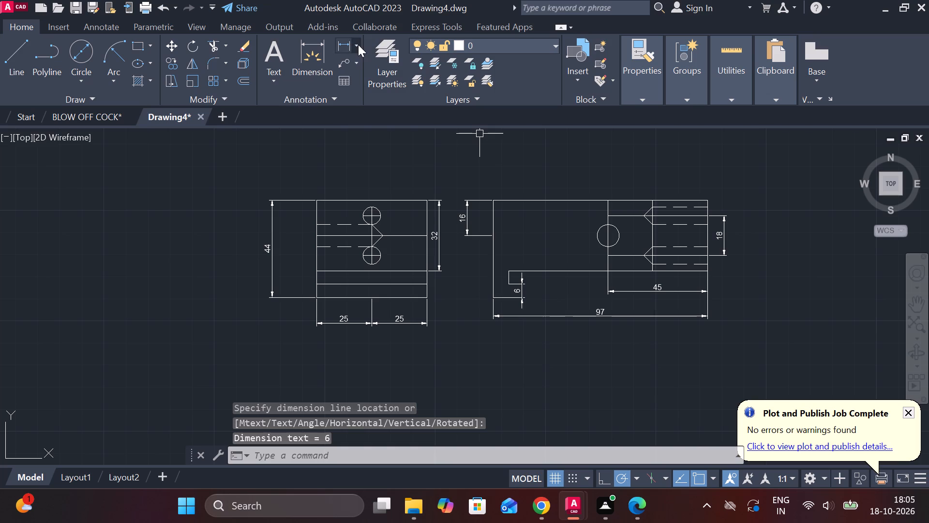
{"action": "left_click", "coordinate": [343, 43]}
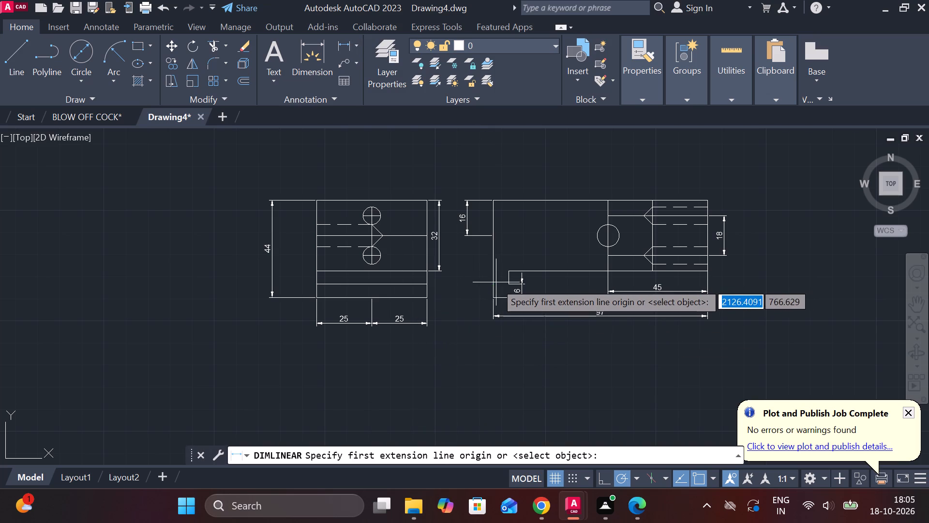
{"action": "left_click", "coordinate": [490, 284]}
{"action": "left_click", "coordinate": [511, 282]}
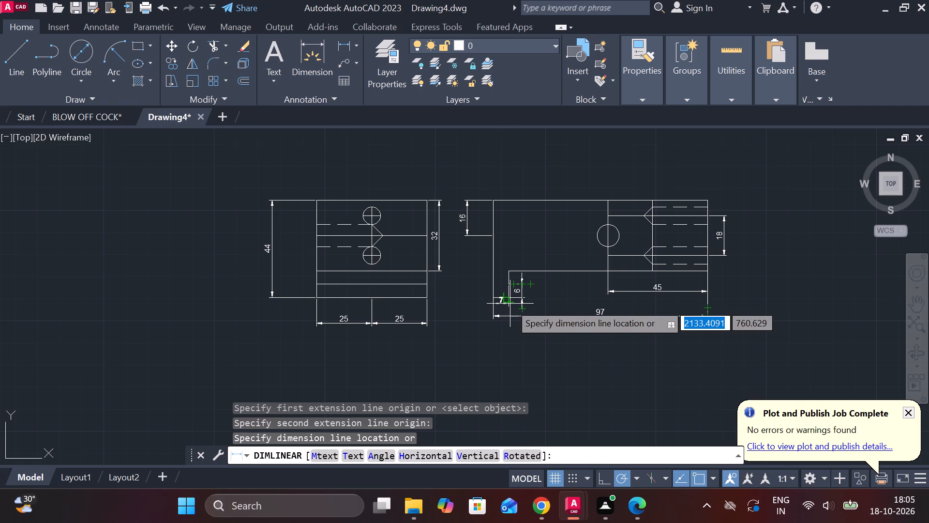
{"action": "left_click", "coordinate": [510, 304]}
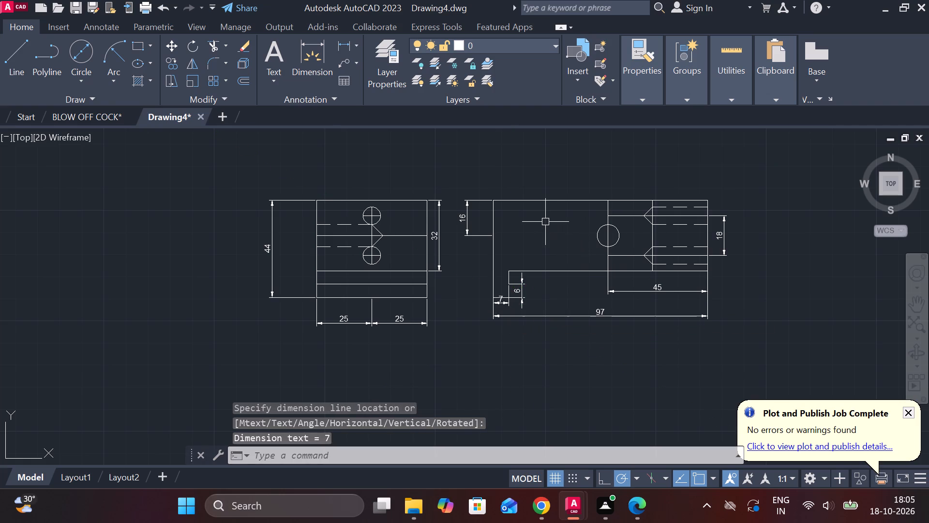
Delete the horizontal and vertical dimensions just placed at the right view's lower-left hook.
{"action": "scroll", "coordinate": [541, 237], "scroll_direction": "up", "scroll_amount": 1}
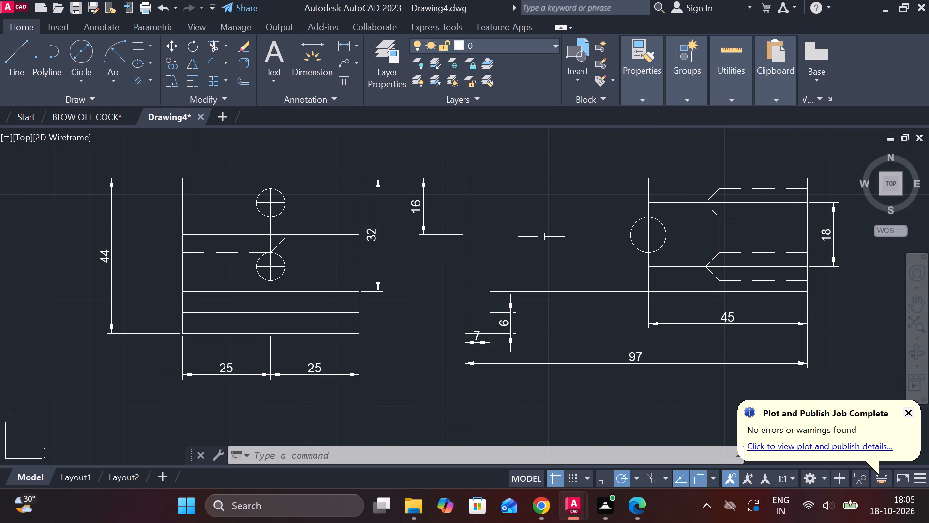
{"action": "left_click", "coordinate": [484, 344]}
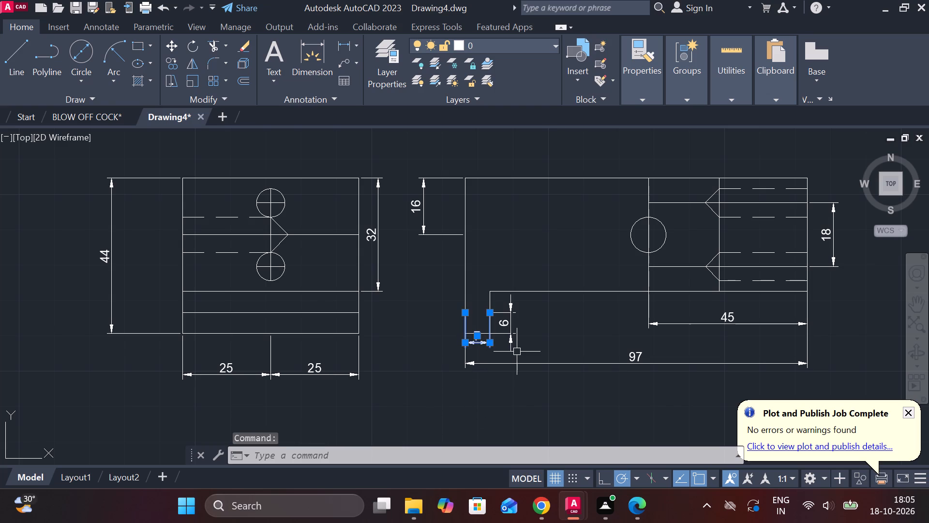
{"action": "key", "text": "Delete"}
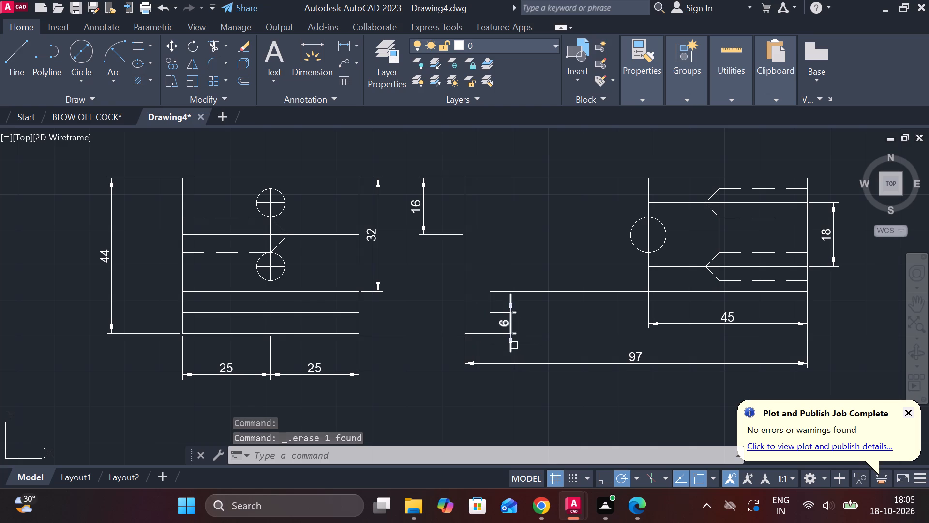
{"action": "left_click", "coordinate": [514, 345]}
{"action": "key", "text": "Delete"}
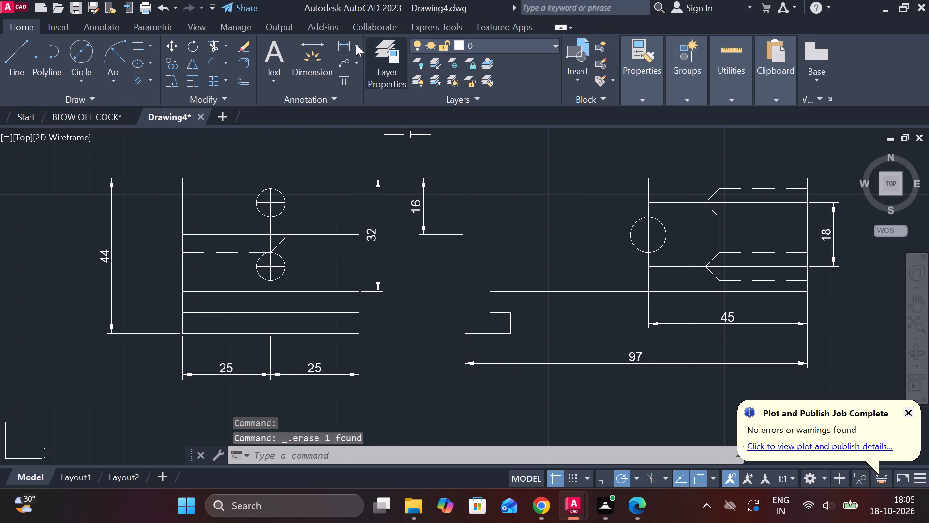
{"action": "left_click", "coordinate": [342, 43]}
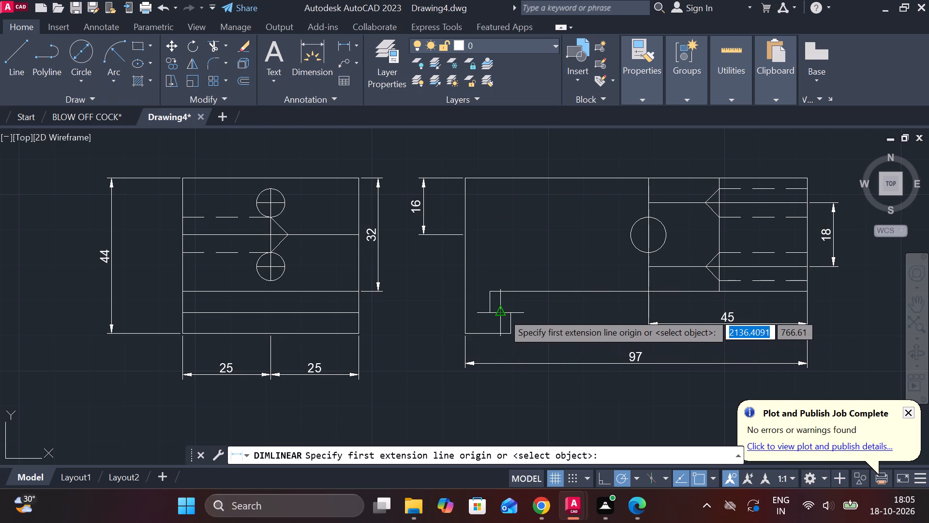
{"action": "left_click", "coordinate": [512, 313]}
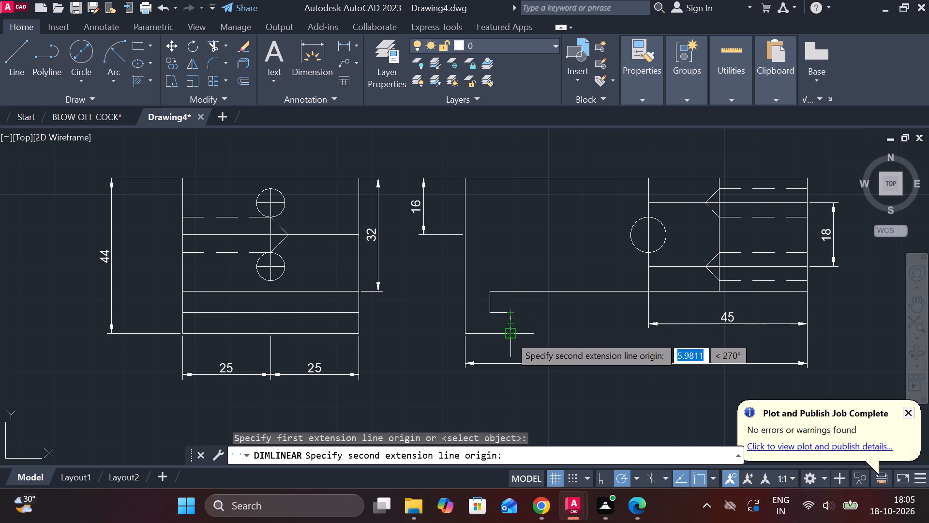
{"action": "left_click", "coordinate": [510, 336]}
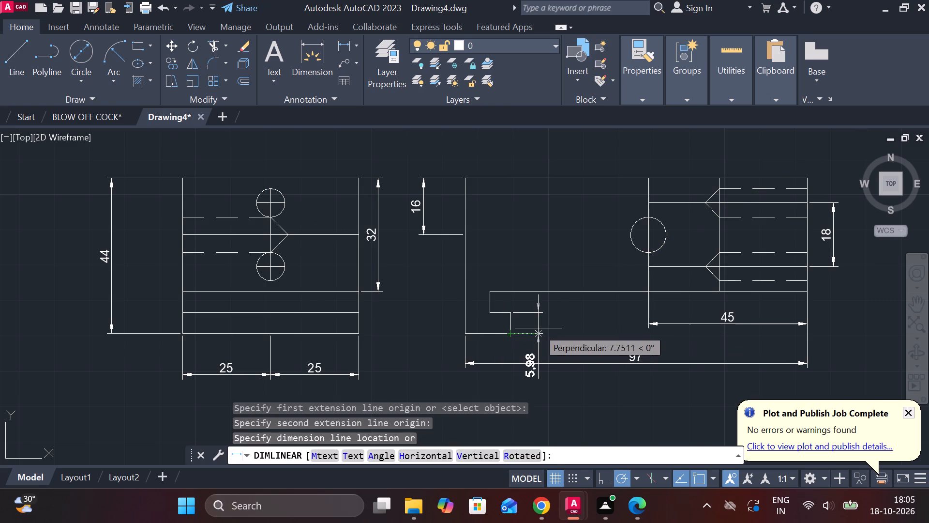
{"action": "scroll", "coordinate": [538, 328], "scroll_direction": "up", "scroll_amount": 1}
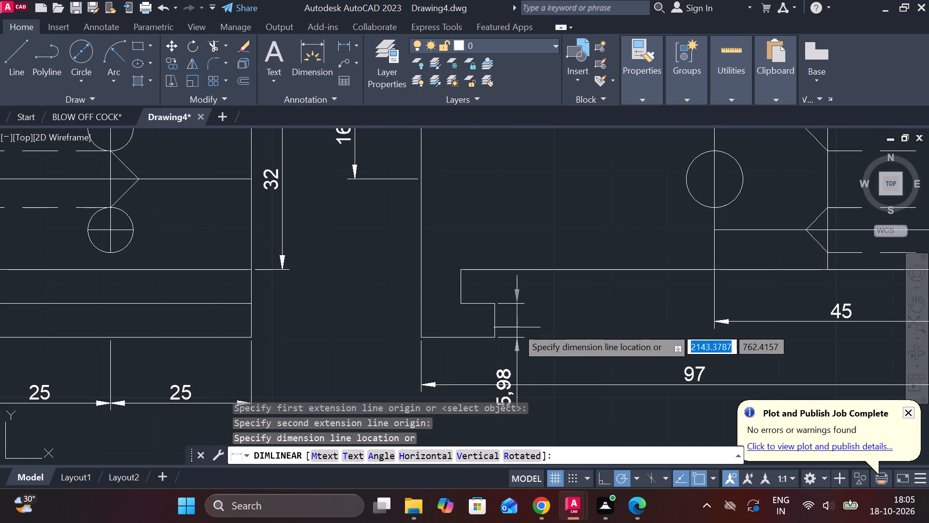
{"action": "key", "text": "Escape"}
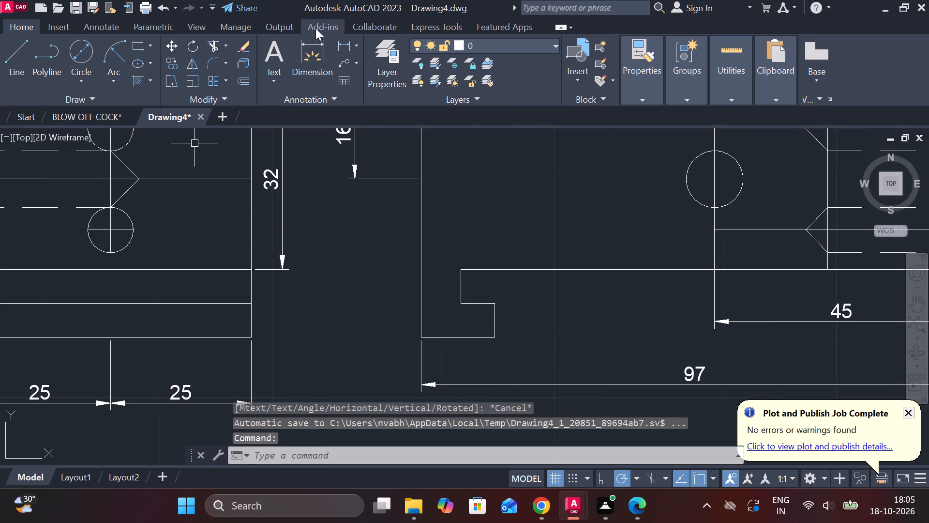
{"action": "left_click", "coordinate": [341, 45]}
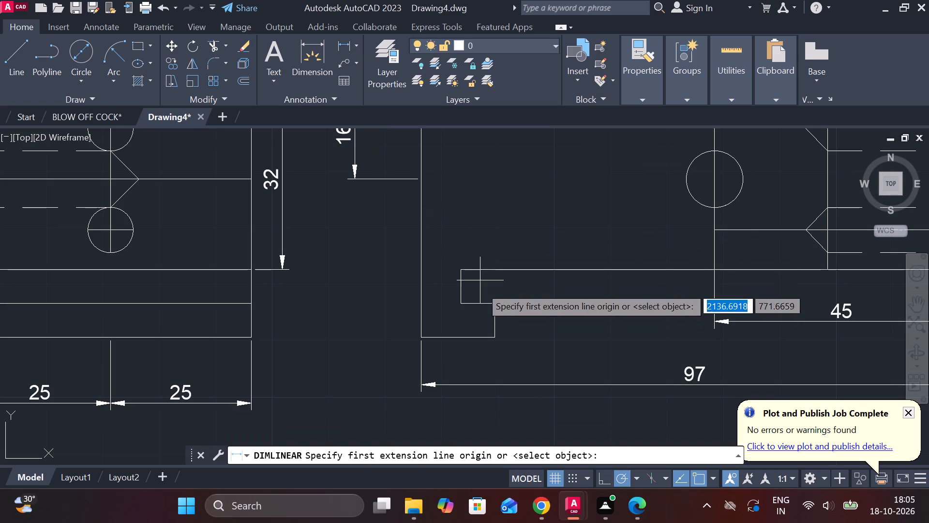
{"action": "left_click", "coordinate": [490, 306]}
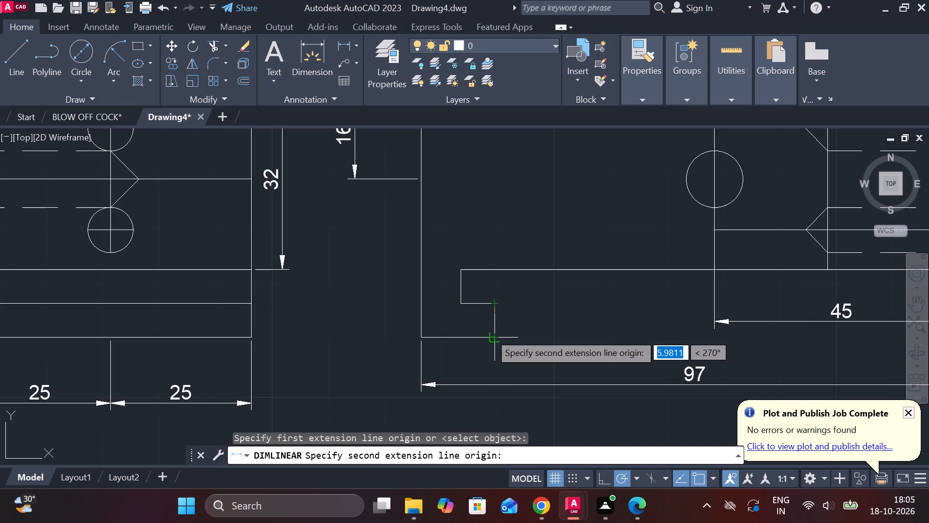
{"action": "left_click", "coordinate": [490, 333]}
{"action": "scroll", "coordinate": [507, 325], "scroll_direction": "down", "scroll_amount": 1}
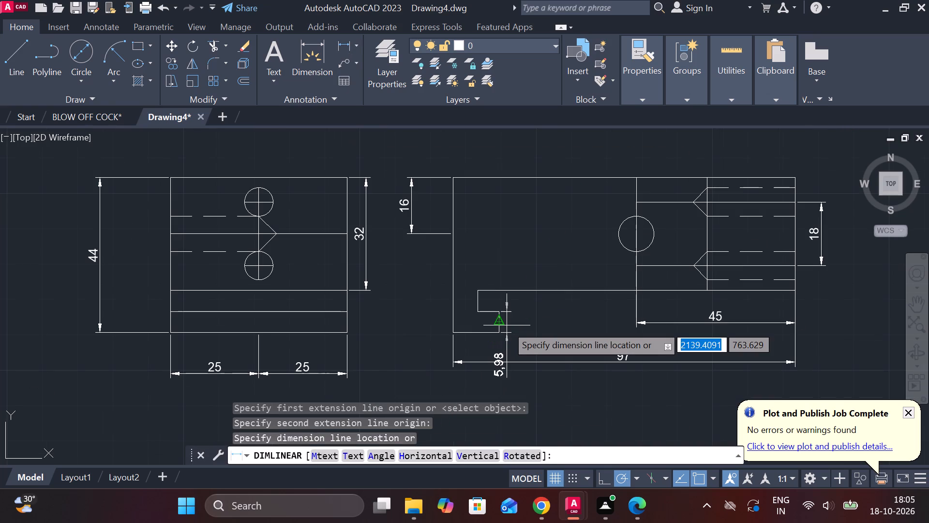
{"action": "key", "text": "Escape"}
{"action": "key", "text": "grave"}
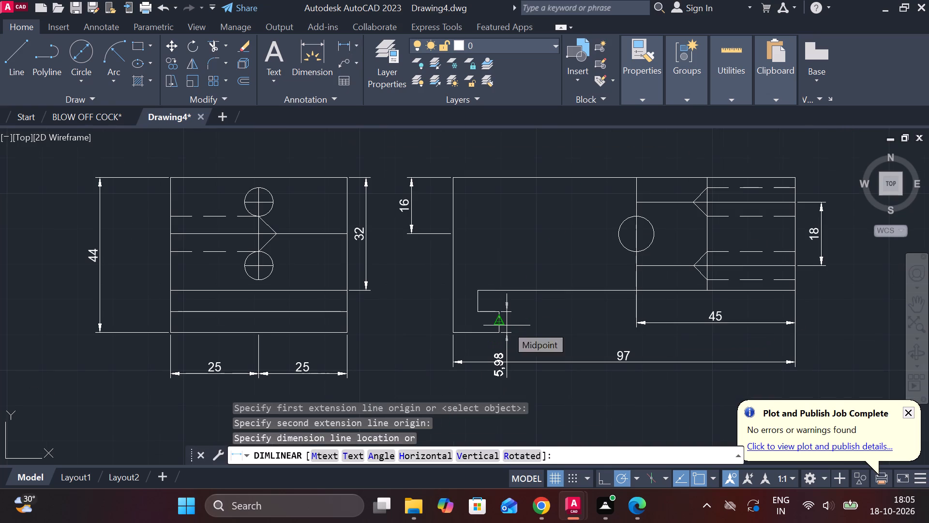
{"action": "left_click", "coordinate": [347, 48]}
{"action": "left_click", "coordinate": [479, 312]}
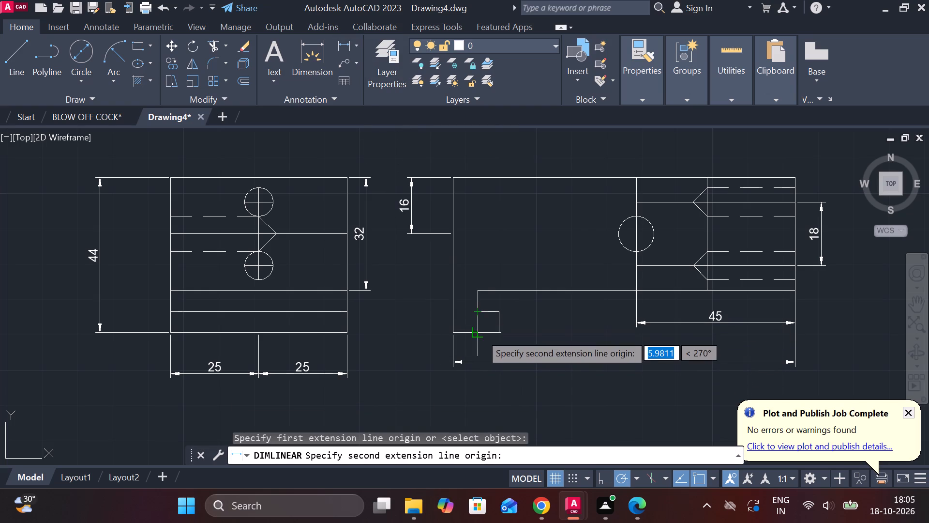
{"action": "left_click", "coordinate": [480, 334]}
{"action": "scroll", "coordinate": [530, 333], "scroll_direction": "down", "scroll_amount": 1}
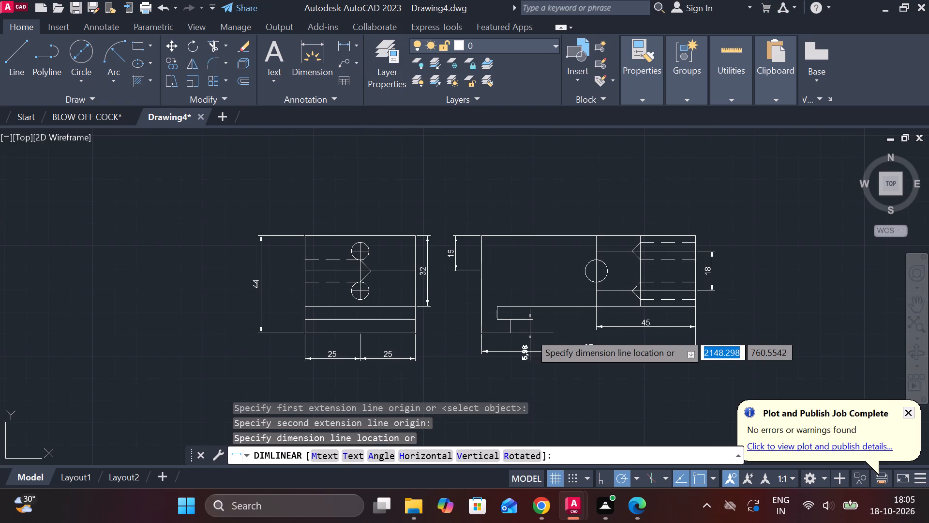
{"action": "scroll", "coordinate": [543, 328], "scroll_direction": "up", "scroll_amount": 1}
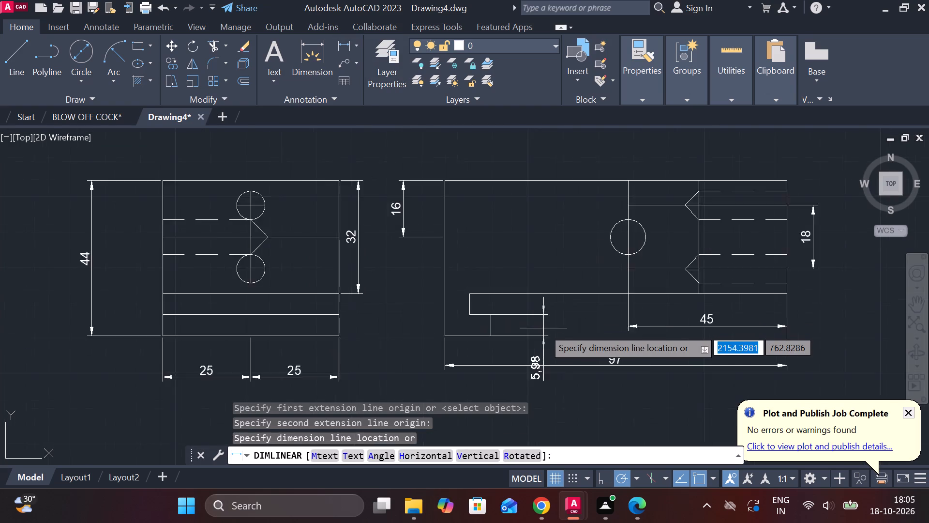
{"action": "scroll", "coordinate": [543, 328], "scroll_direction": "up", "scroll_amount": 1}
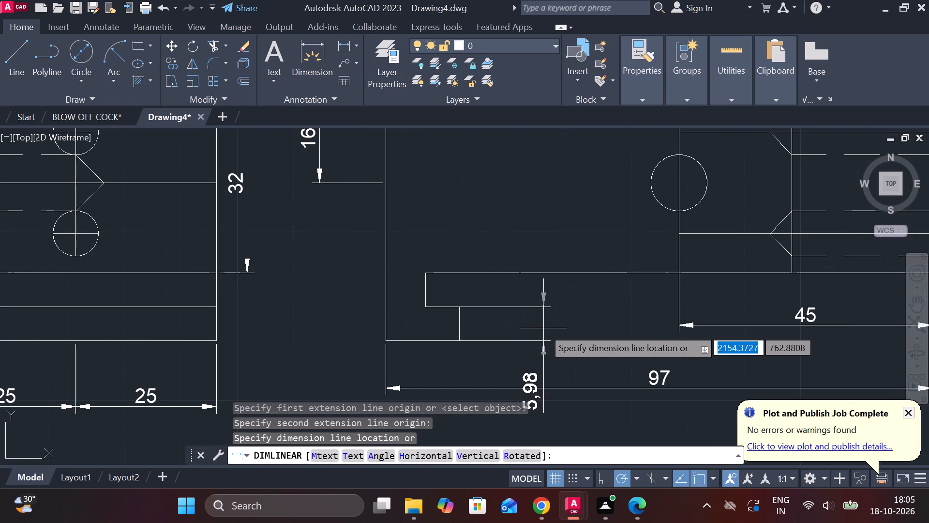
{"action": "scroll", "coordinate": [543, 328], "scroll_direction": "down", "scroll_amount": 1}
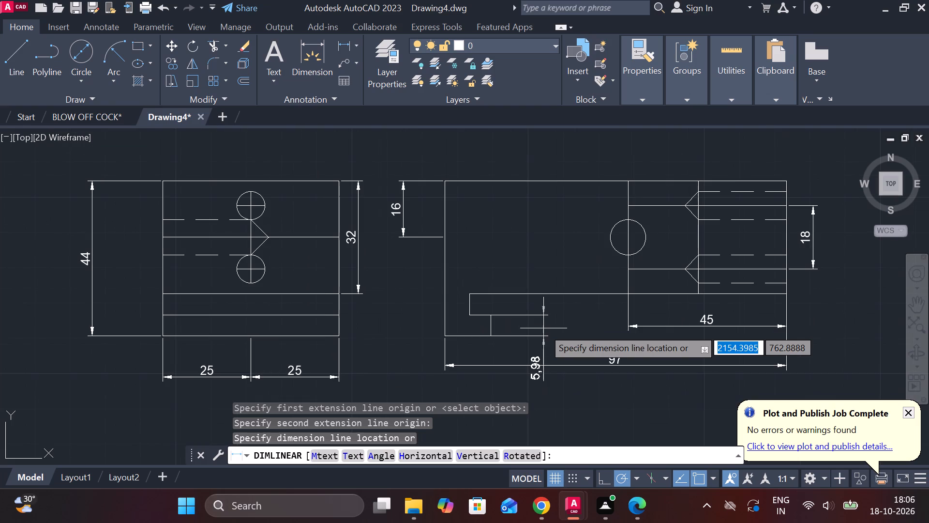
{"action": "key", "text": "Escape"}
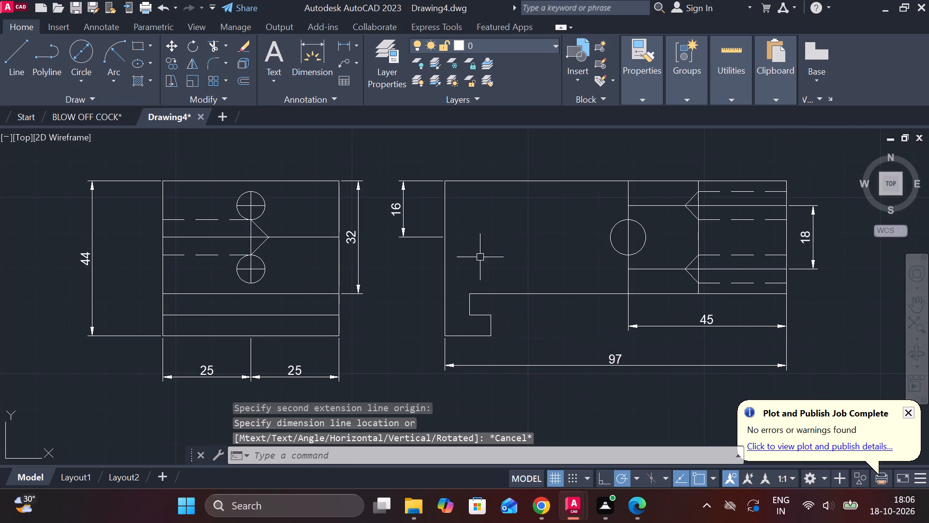
Add a horizontal linear dimension to the hook's bottom edge in the right view, placed between the edge and the overall width dimension.
{"action": "left_click", "coordinate": [350, 41]}
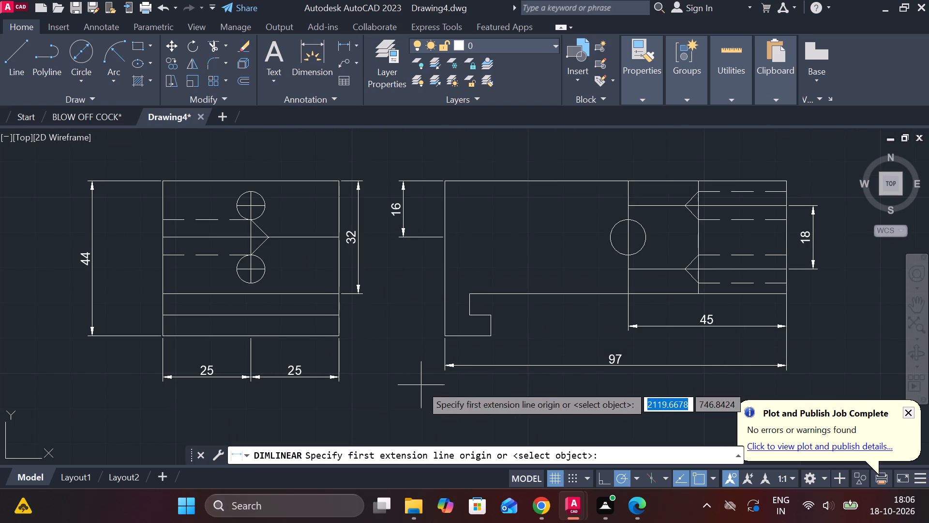
{"action": "left_click", "coordinate": [447, 337]}
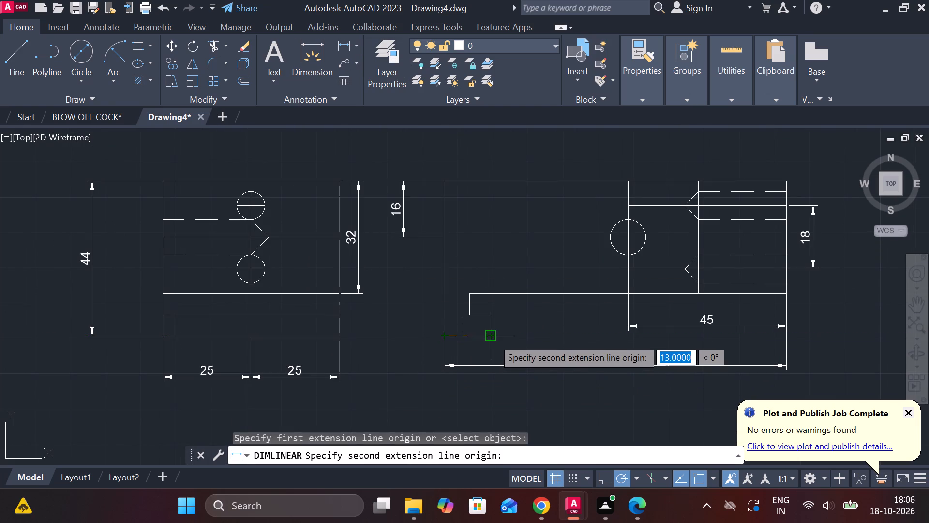
{"action": "left_click", "coordinate": [493, 338]}
{"action": "left_click", "coordinate": [492, 354]}
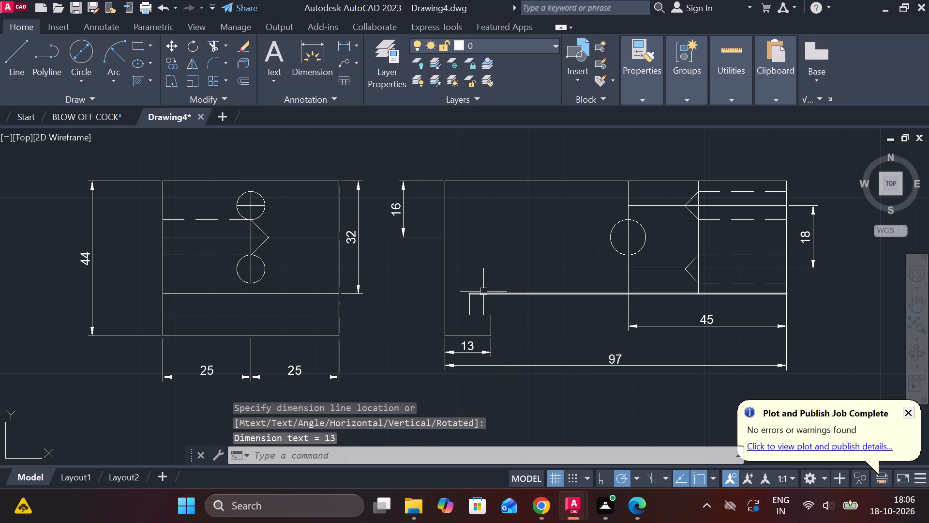
Add a horizontal linear dimension from the right view's left edge to the hook's notch wall, placed above the notch.
{"action": "left_click", "coordinate": [347, 41]}
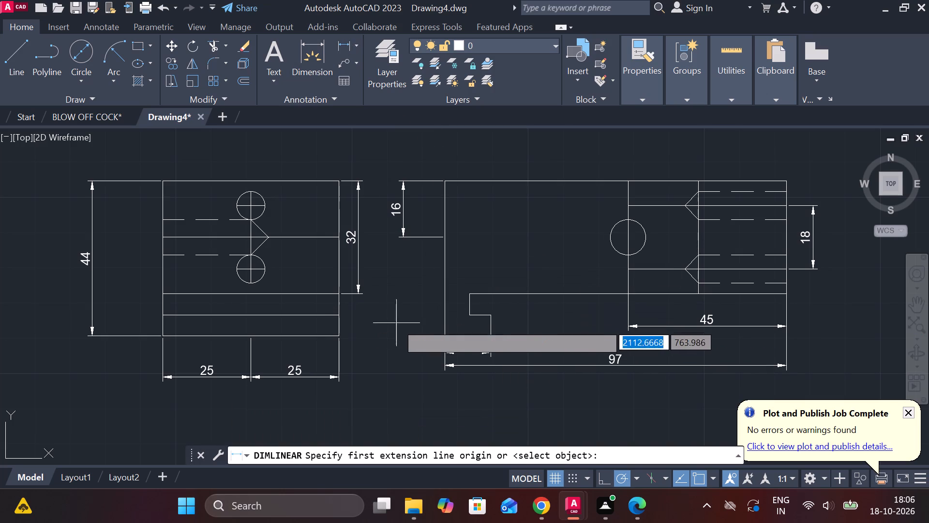
{"action": "left_click", "coordinate": [443, 310]}
{"action": "left_click", "coordinate": [465, 310]}
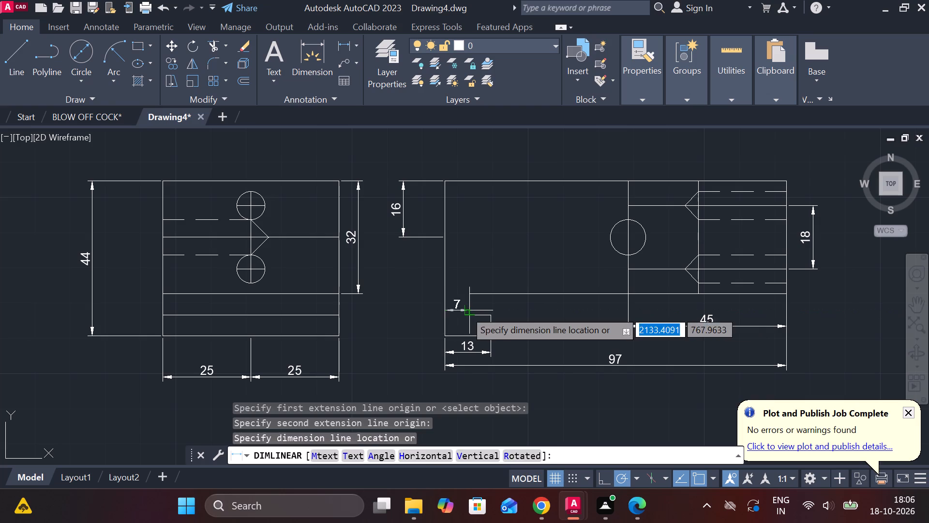
{"action": "left_click", "coordinate": [460, 278]}
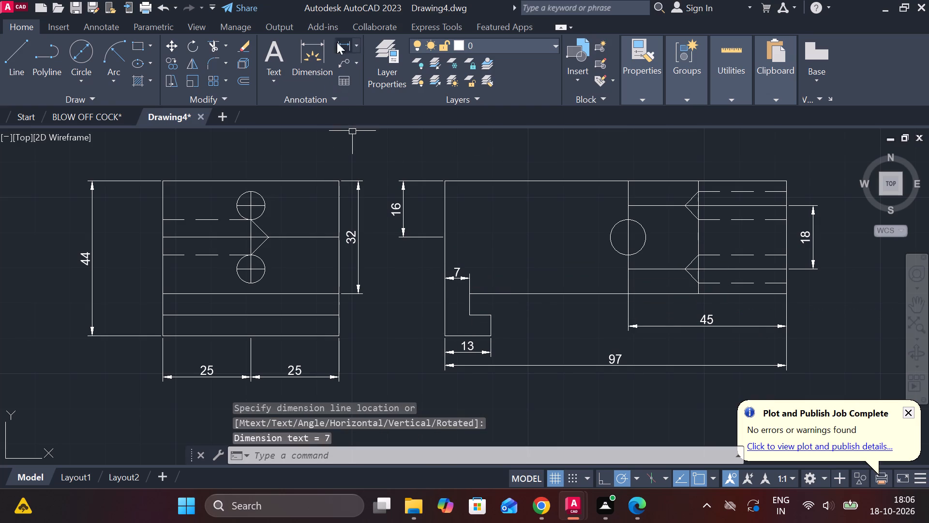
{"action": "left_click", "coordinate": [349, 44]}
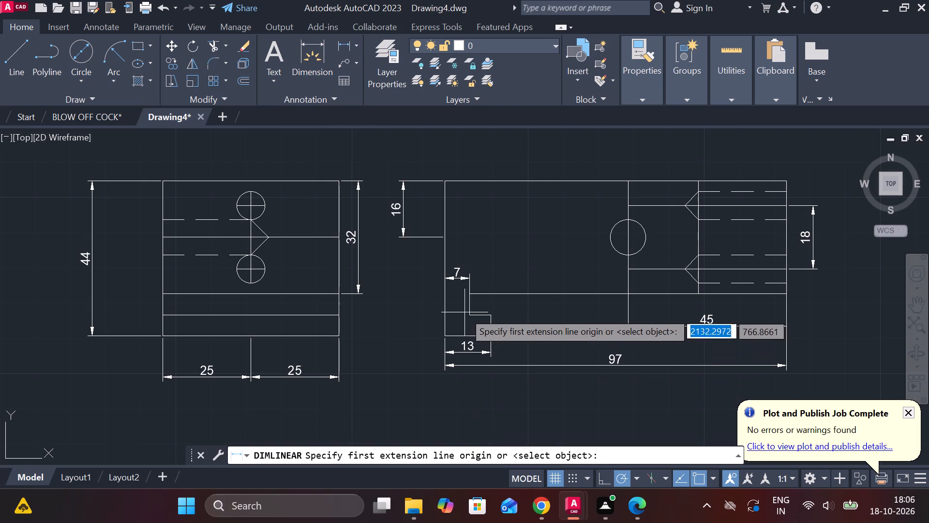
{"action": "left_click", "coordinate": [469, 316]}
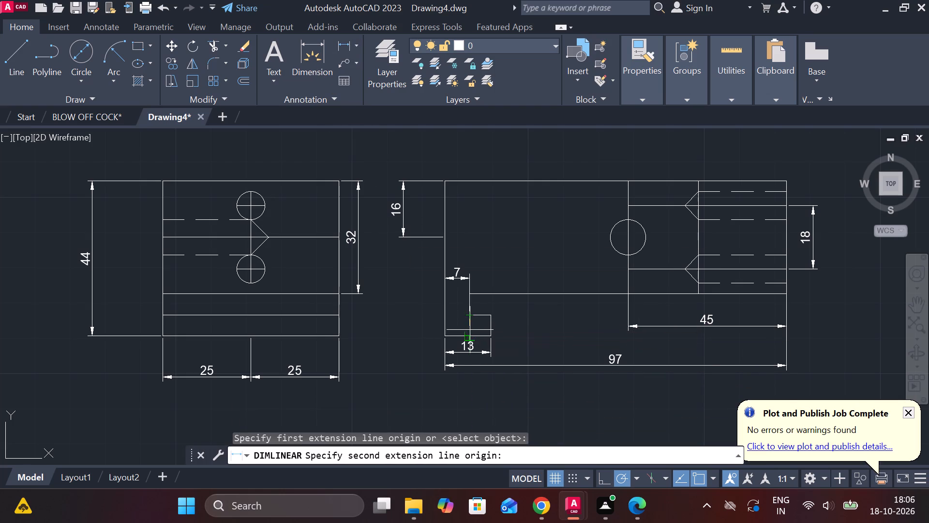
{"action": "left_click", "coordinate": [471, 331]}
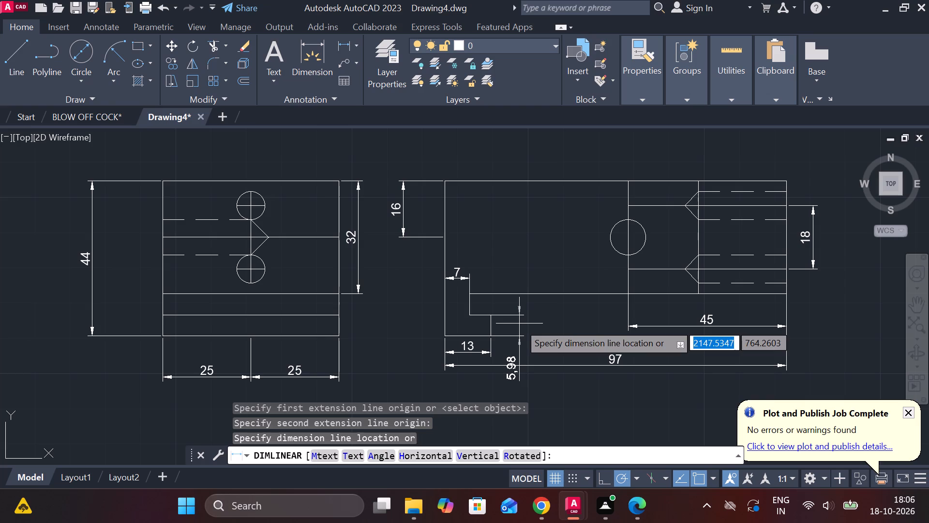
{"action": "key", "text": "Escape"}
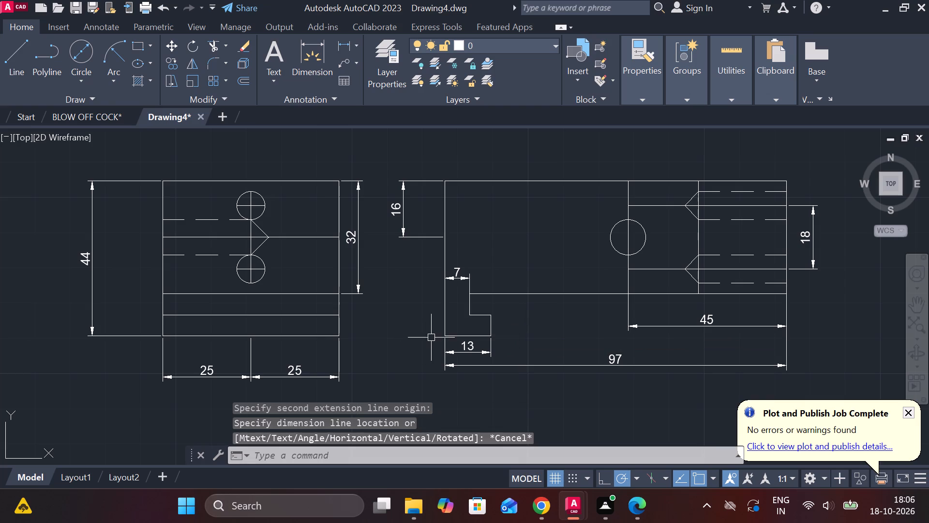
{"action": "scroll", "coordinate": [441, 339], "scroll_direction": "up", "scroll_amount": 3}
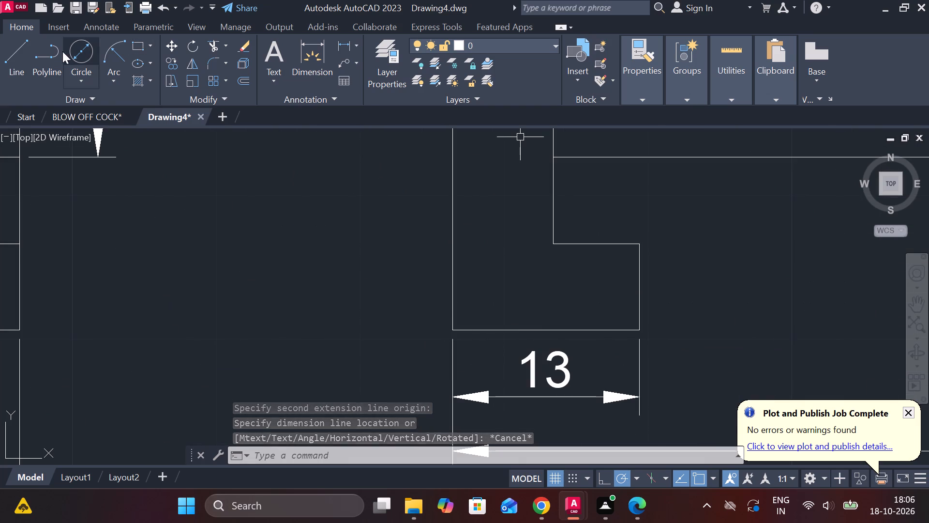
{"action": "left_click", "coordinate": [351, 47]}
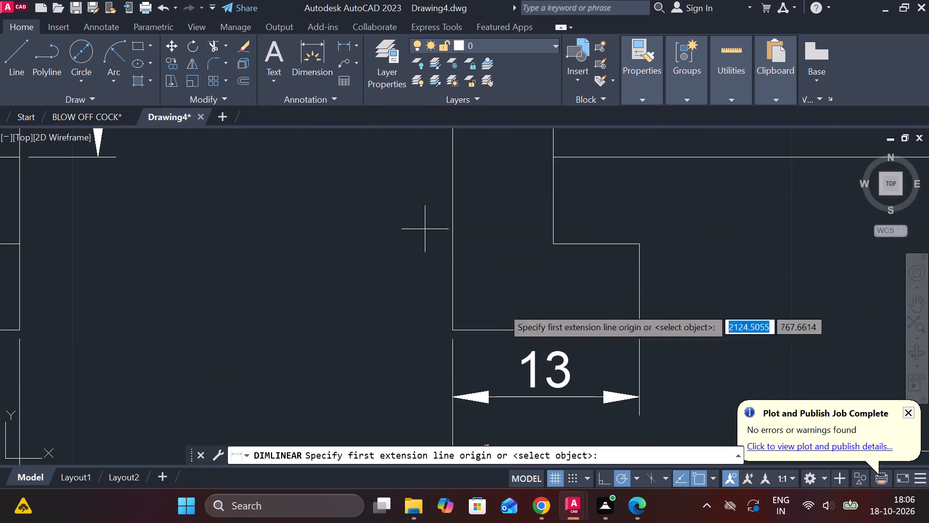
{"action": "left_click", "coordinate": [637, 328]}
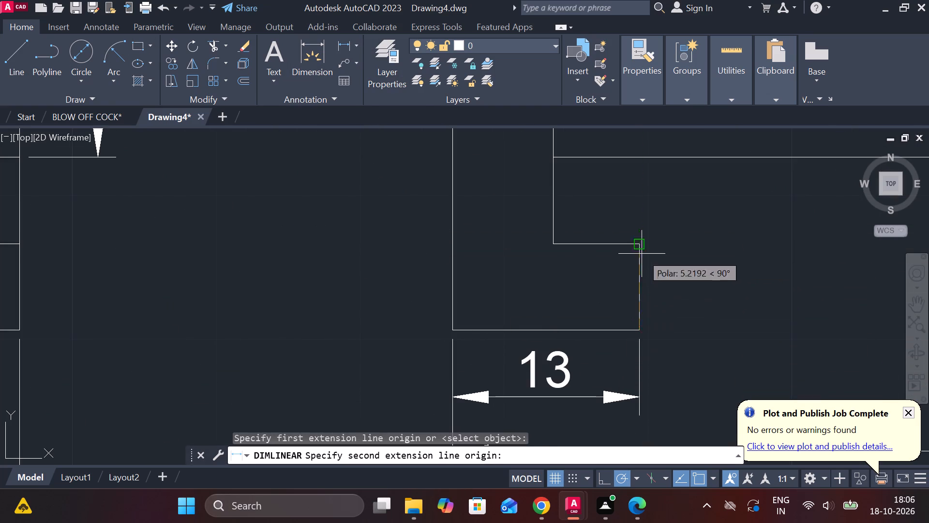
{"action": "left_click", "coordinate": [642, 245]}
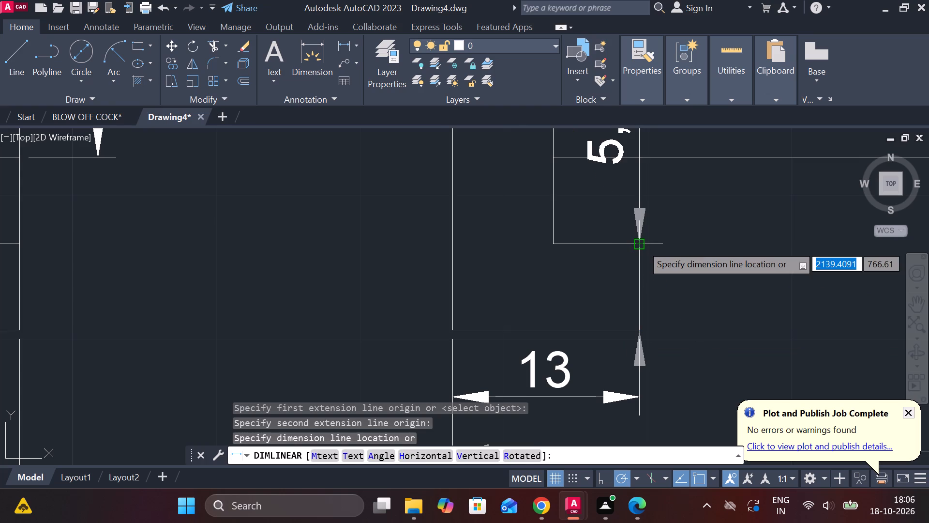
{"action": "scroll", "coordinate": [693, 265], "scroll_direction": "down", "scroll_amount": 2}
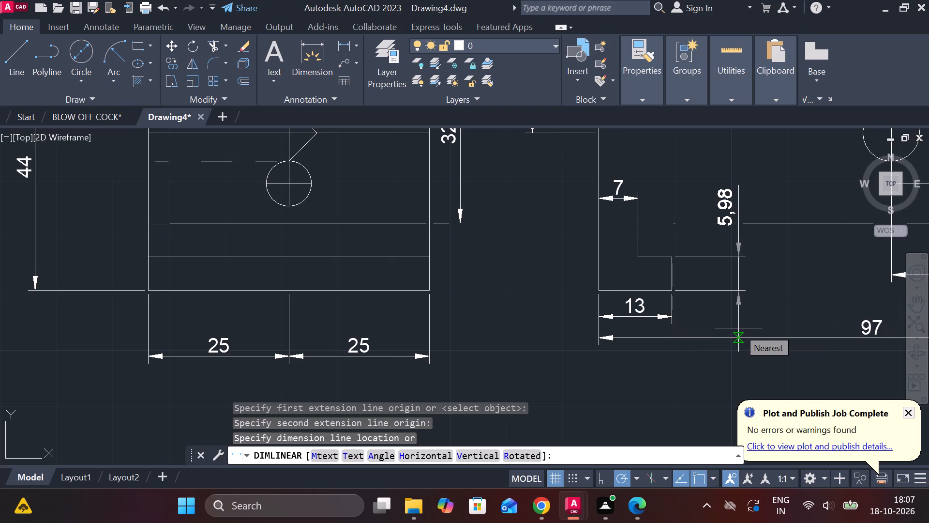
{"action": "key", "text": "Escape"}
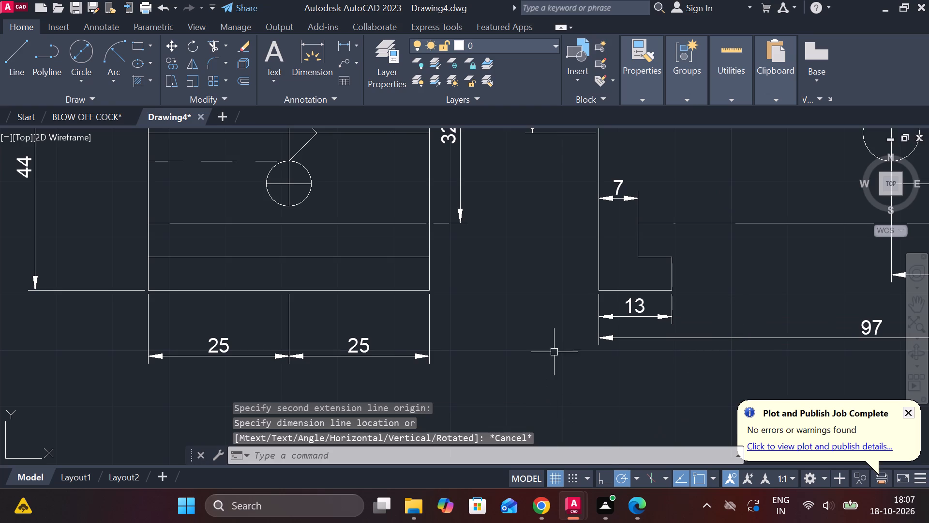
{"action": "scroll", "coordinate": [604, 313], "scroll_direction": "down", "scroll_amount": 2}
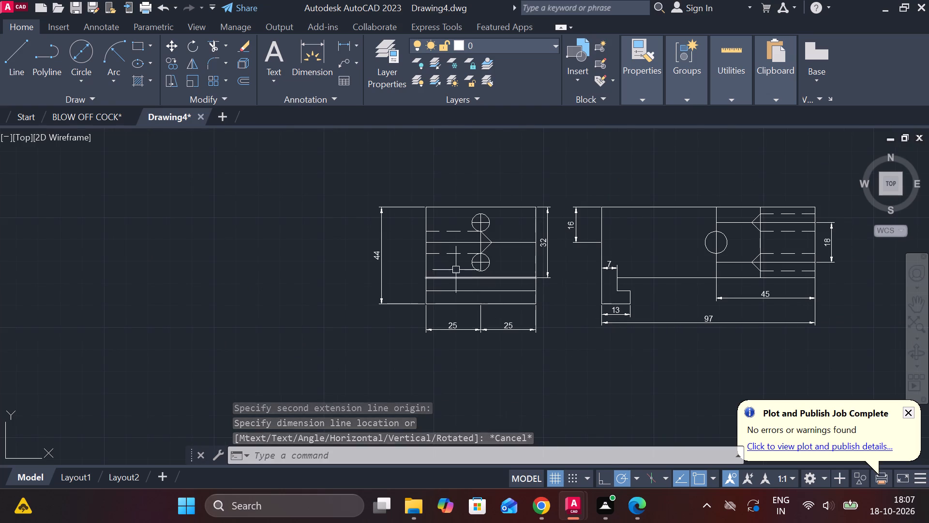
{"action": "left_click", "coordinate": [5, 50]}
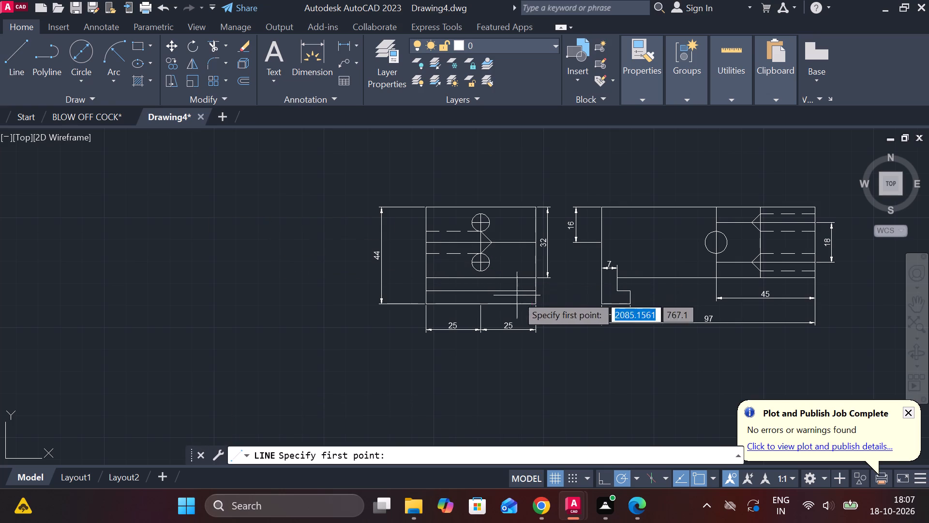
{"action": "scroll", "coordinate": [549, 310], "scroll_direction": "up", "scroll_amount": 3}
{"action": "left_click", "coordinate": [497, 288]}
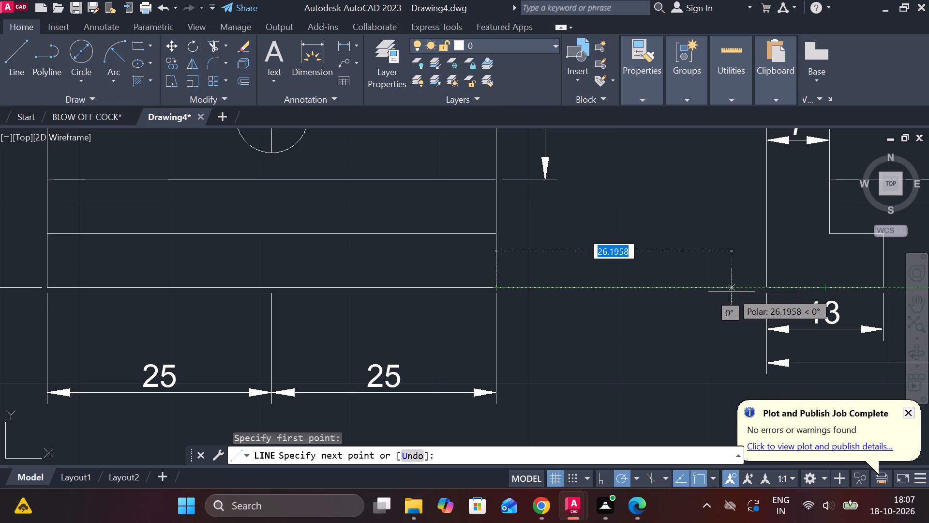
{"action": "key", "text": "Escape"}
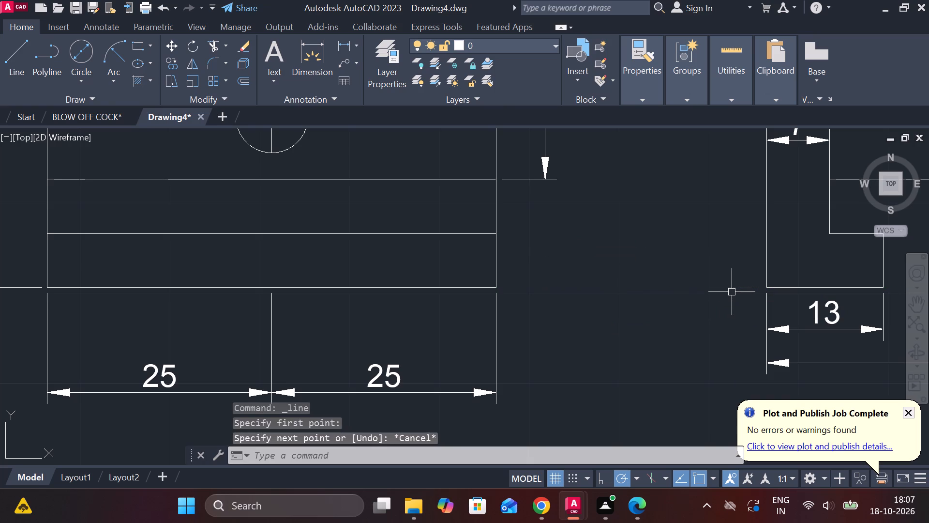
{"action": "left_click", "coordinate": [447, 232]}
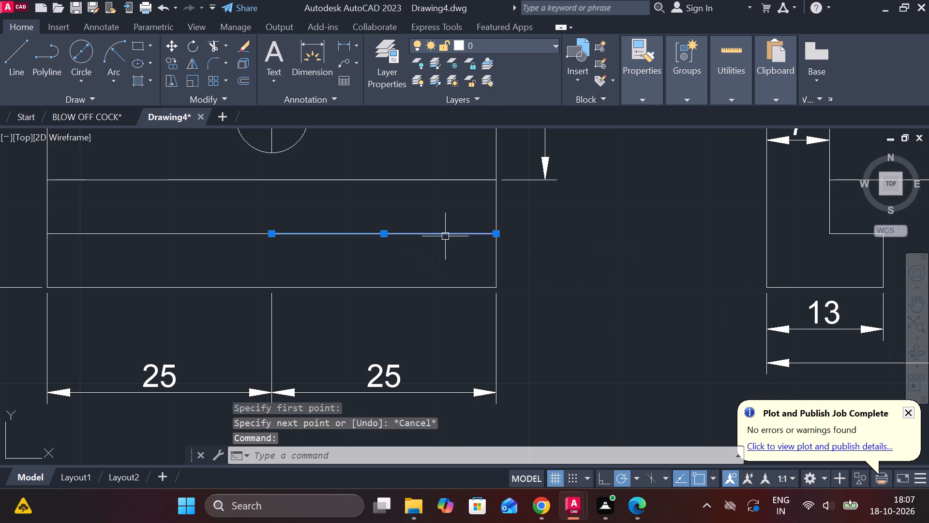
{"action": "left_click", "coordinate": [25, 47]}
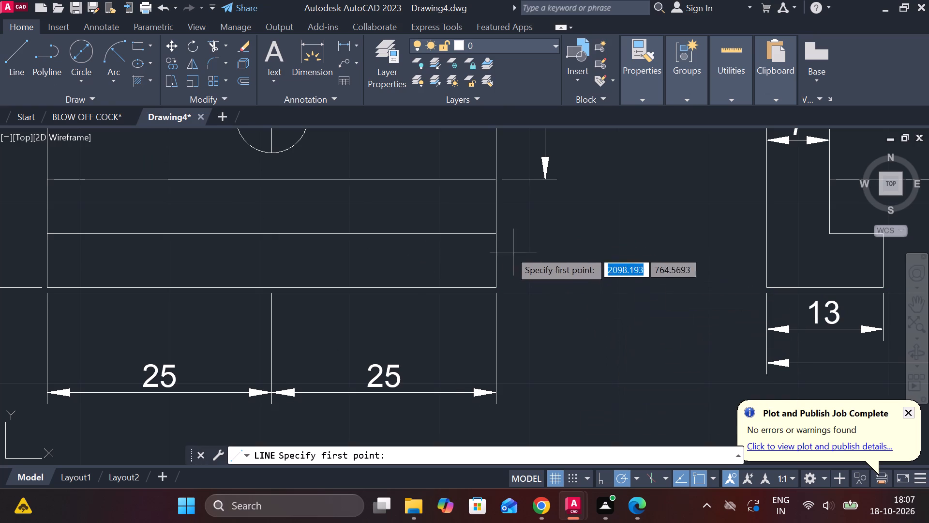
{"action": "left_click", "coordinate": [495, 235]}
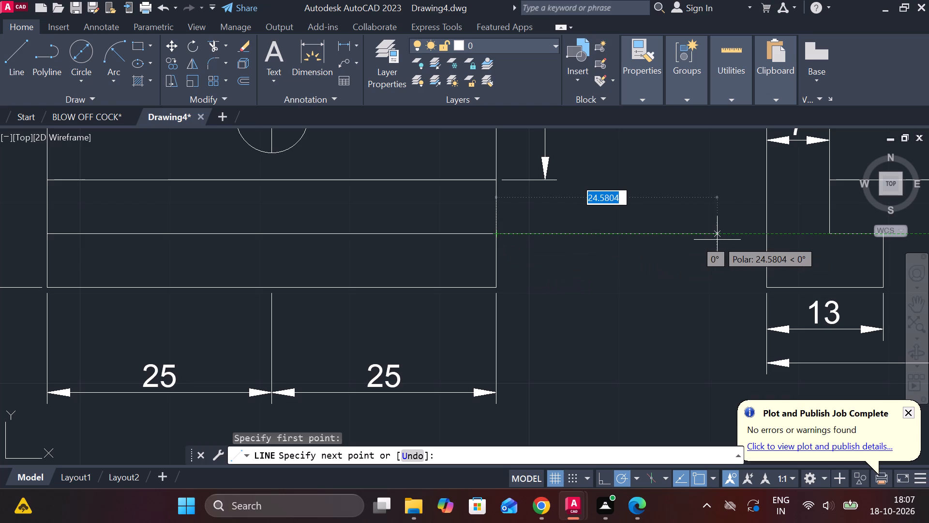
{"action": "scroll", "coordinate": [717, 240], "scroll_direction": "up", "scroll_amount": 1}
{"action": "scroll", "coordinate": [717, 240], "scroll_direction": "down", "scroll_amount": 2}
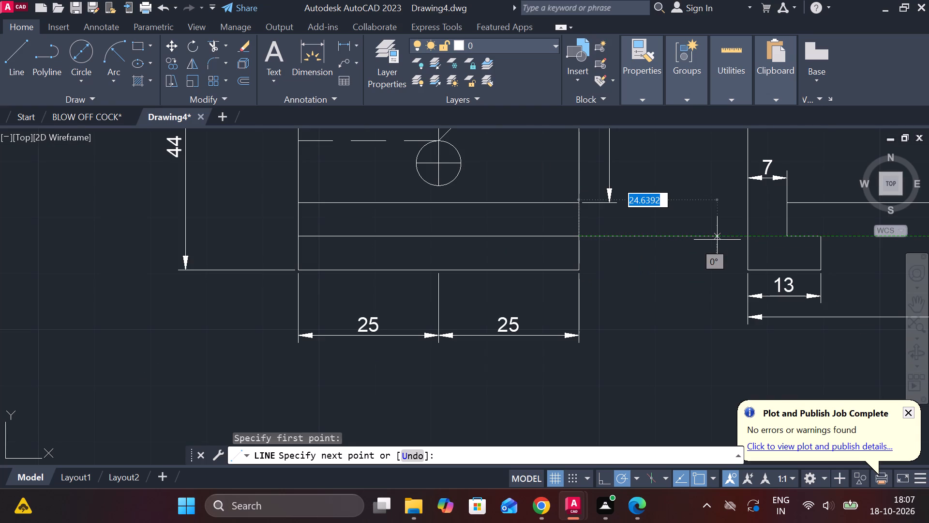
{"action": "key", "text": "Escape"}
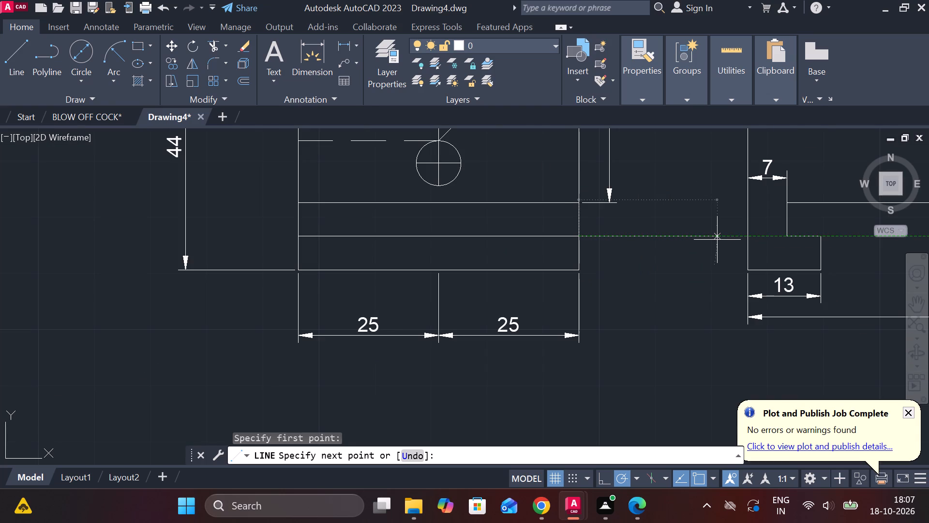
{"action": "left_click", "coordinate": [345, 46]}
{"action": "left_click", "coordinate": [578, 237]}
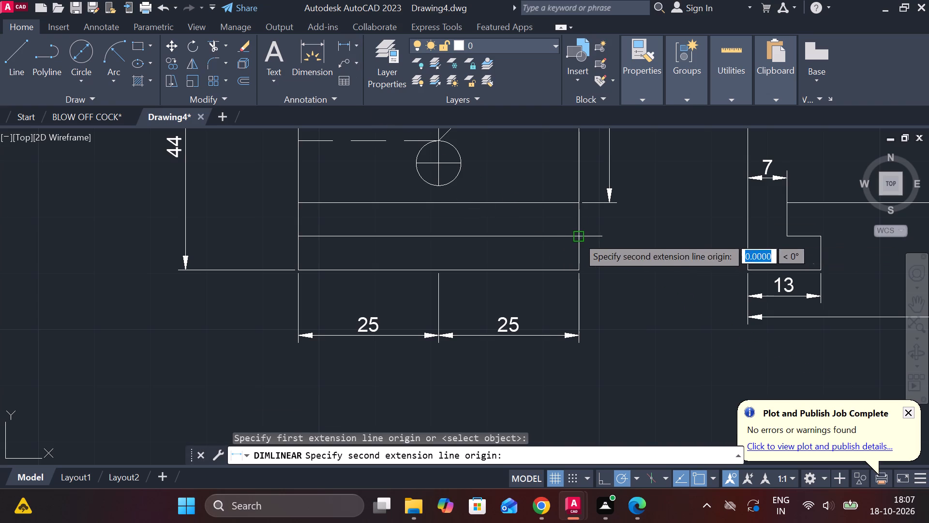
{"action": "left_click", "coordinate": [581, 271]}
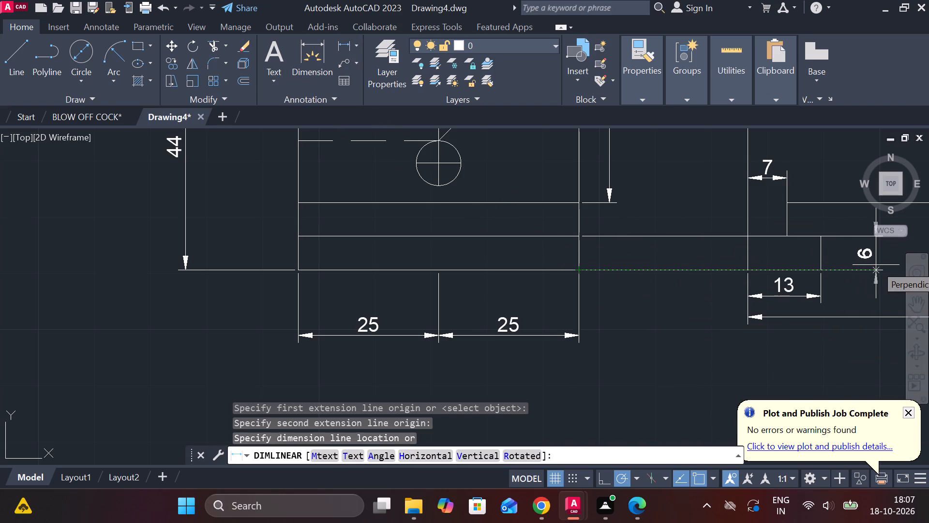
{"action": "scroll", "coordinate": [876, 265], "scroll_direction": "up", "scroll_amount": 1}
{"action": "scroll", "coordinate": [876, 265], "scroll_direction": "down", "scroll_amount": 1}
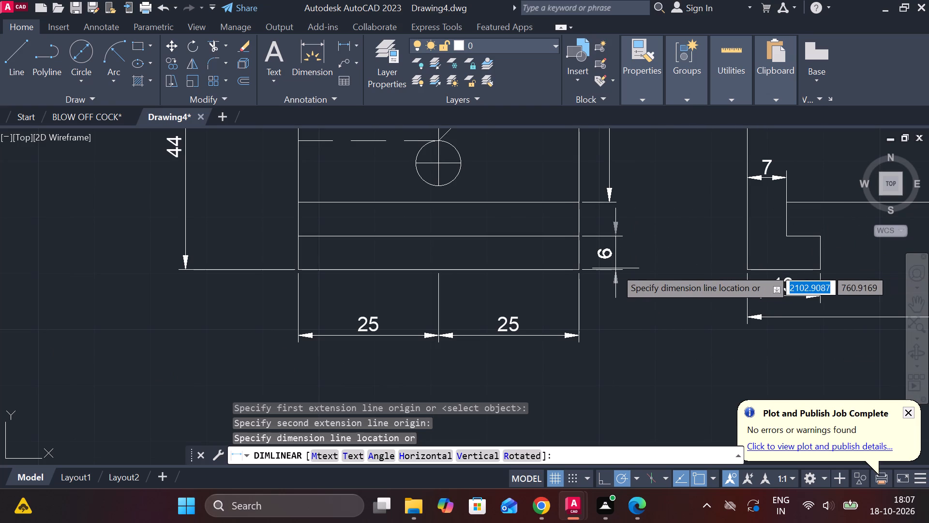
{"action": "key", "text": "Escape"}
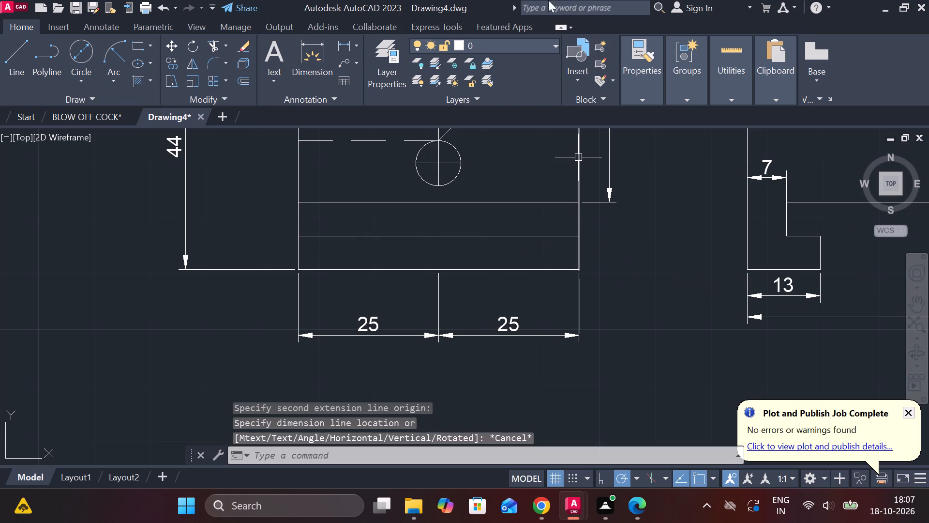
Add a vertical linear dimension for the hook lip's height in the right view, placed just outside the lip's outer edge.
{"action": "left_click", "coordinate": [340, 49]}
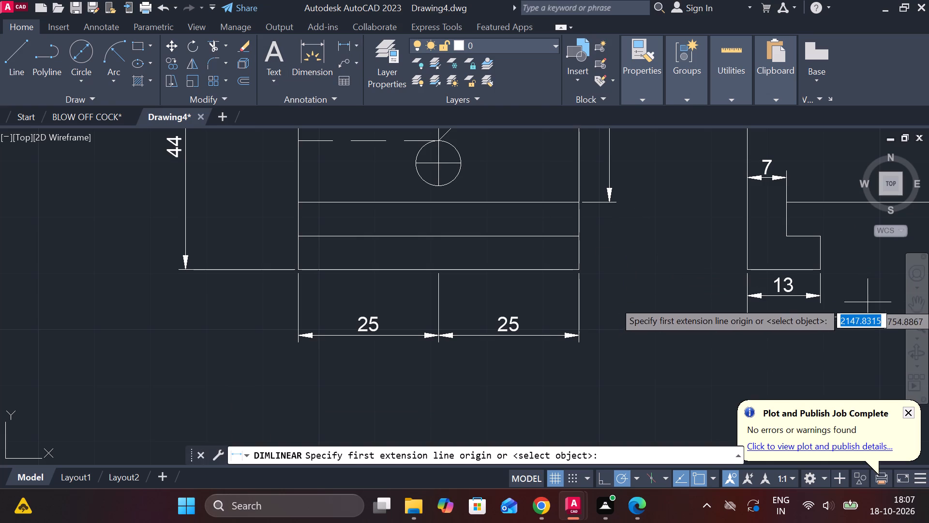
{"action": "scroll", "coordinate": [846, 279], "scroll_direction": "up", "scroll_amount": 2}
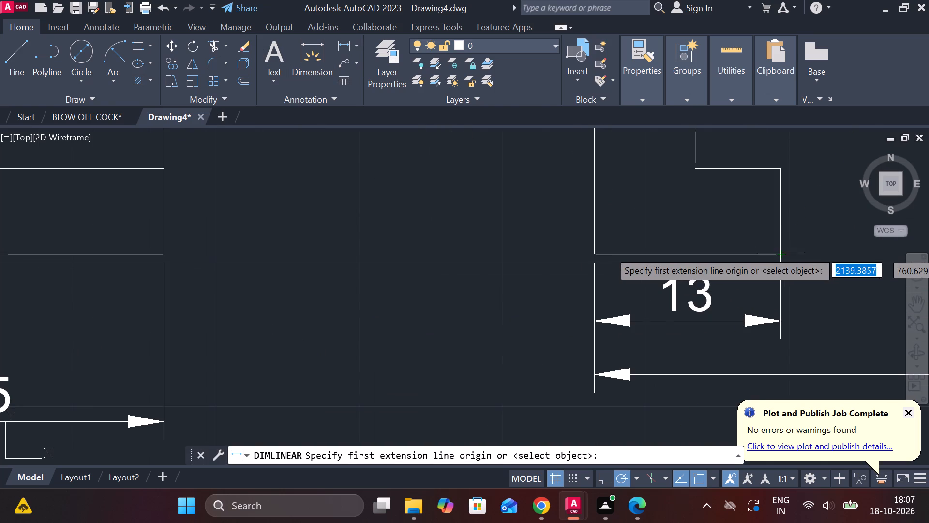
{"action": "left_click", "coordinate": [780, 250]}
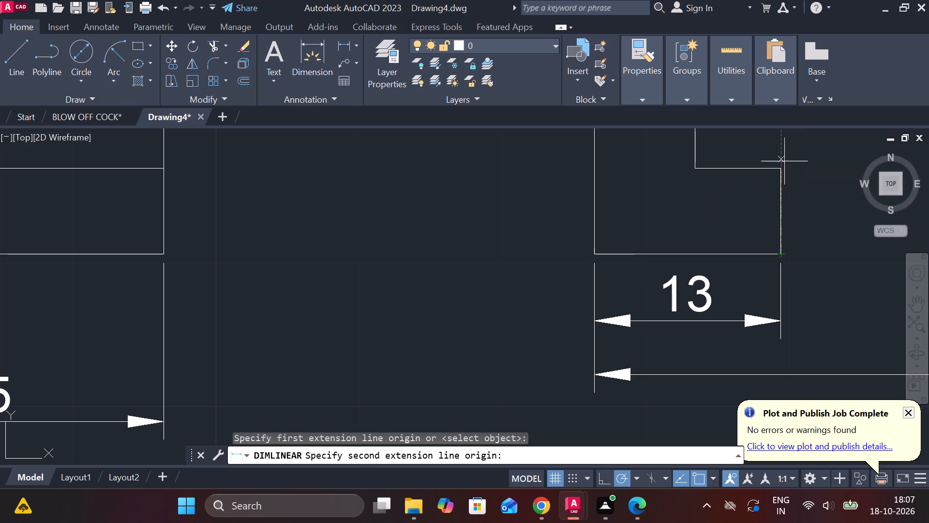
{"action": "left_click", "coordinate": [784, 164]}
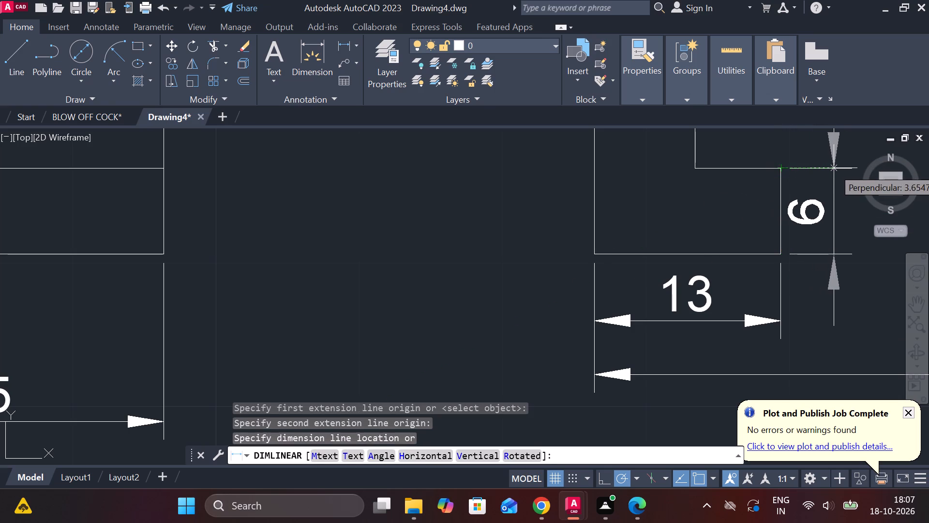
{"action": "left_click", "coordinate": [834, 168]}
Start a line outline in the empty area right of the existing views: 45 straight down, followed by 8 horizontally right.
{"action": "scroll", "coordinate": [846, 212], "scroll_direction": "down", "scroll_amount": 2}
{"action": "scroll", "coordinate": [497, 257], "scroll_direction": "down", "scroll_amount": 3}
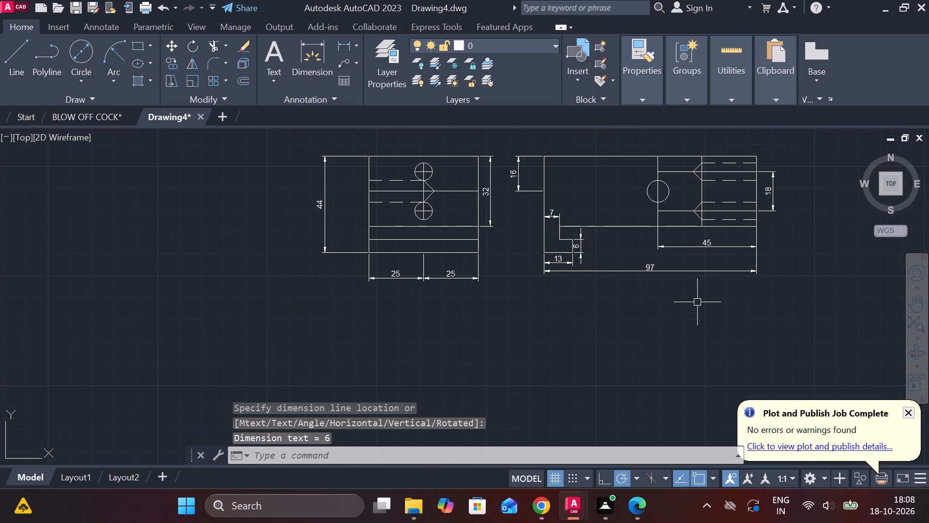
{"action": "scroll", "coordinate": [554, 271], "scroll_direction": "down", "scroll_amount": 1}
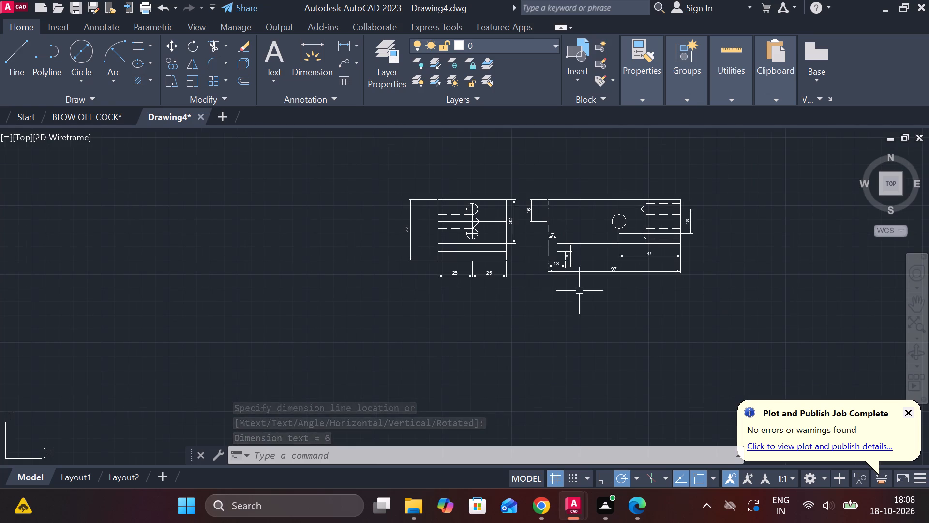
{"action": "scroll", "coordinate": [532, 268], "scroll_direction": "down", "scroll_amount": 2}
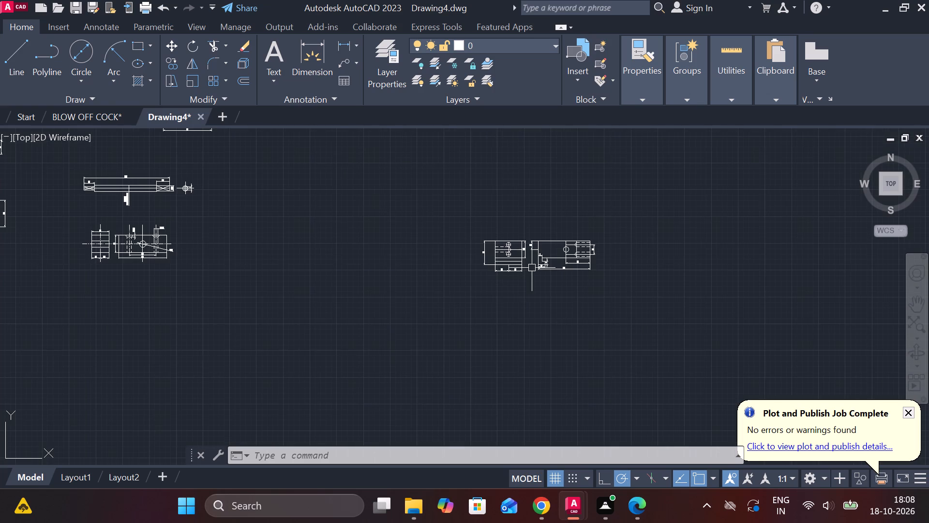
{"action": "scroll", "coordinate": [257, 279], "scroll_direction": "down", "scroll_amount": 2}
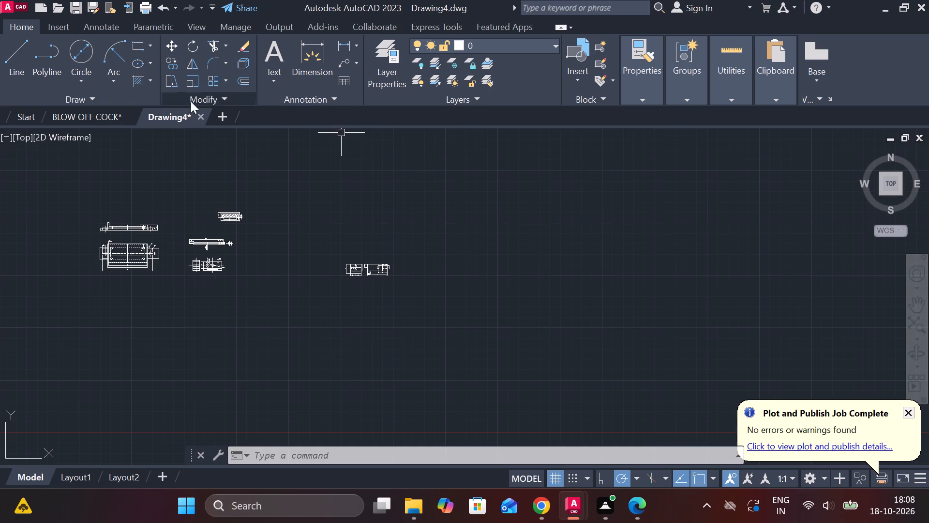
{"action": "left_click", "coordinate": [5, 66]}
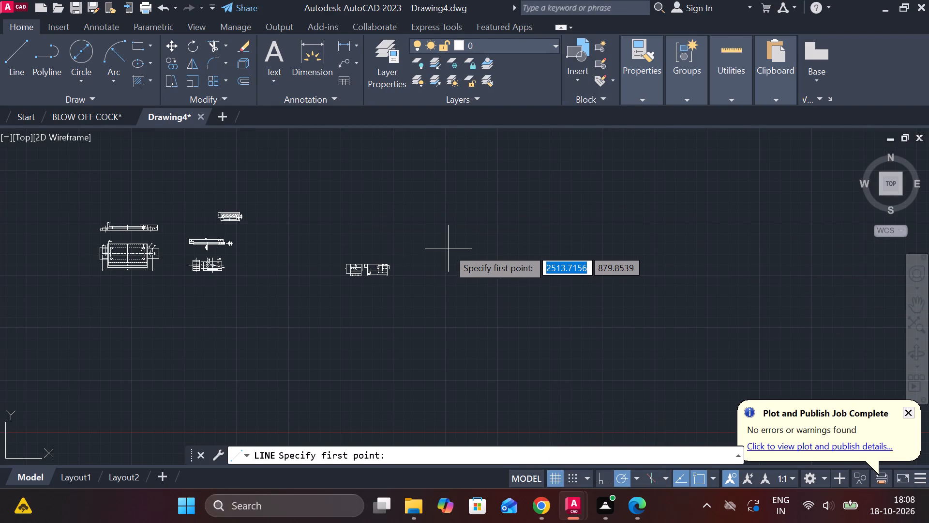
{"action": "left_click", "coordinate": [450, 223]}
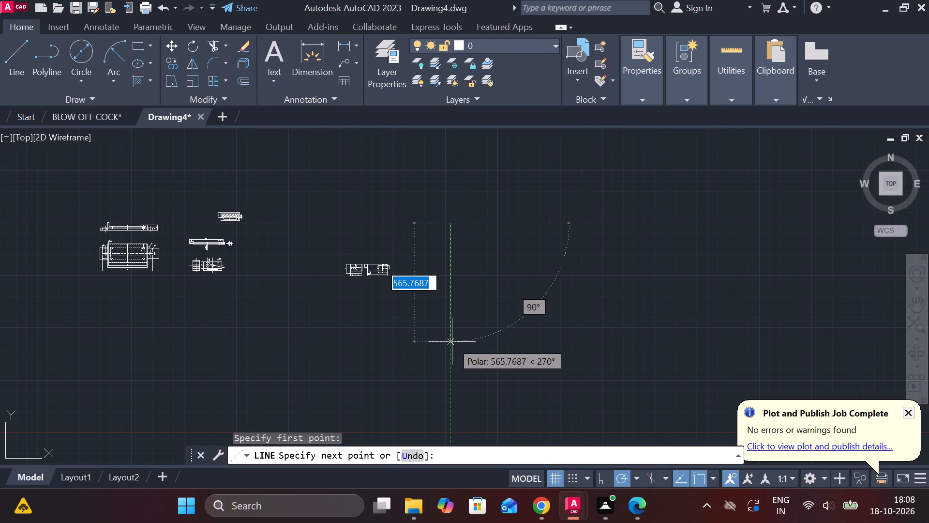
{"action": "key", "text": "4"}
{"action": "key", "text": "5"}
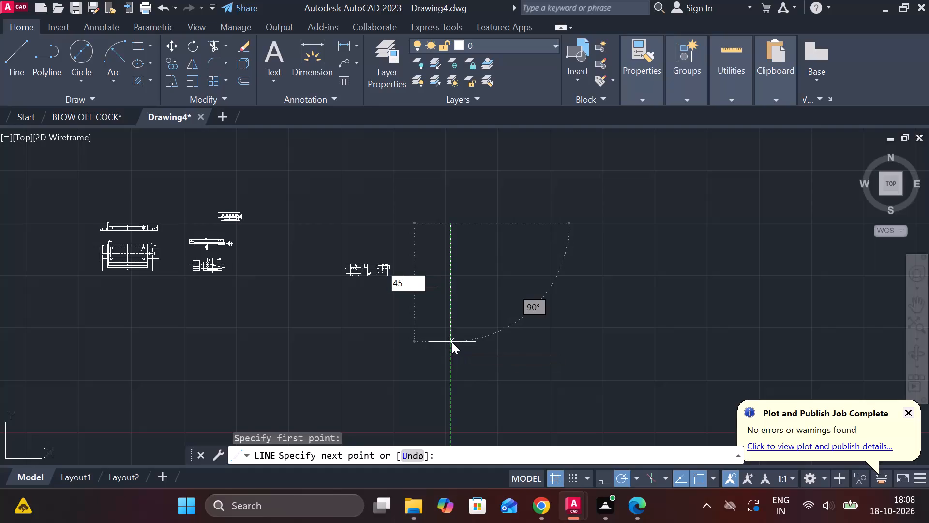
{"action": "key", "text": "Return"}
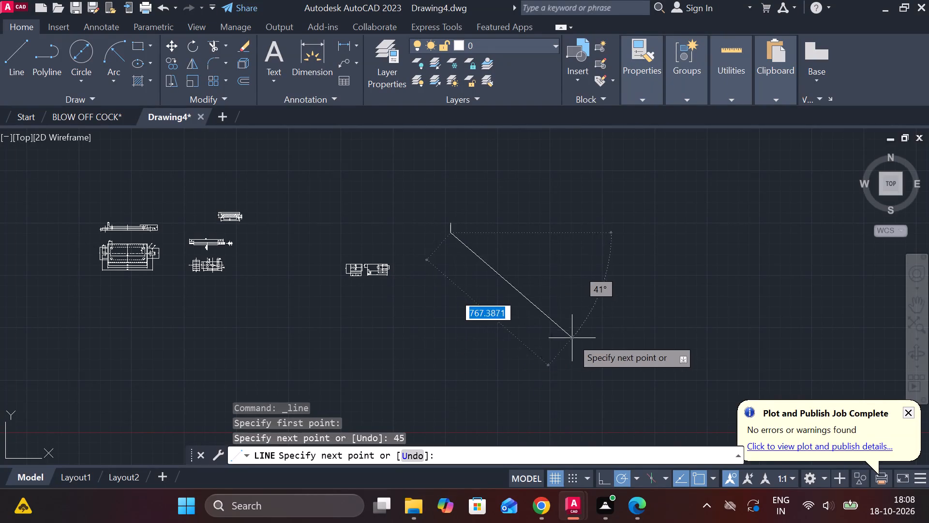
{"action": "scroll", "coordinate": [570, 245], "scroll_direction": "up", "scroll_amount": 2}
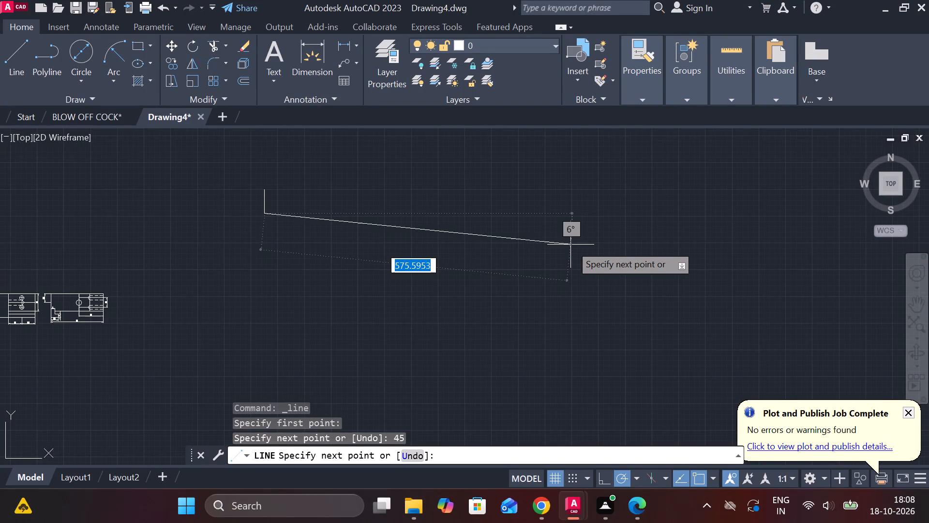
{"action": "scroll", "coordinate": [570, 245], "scroll_direction": "down", "scroll_amount": 2}
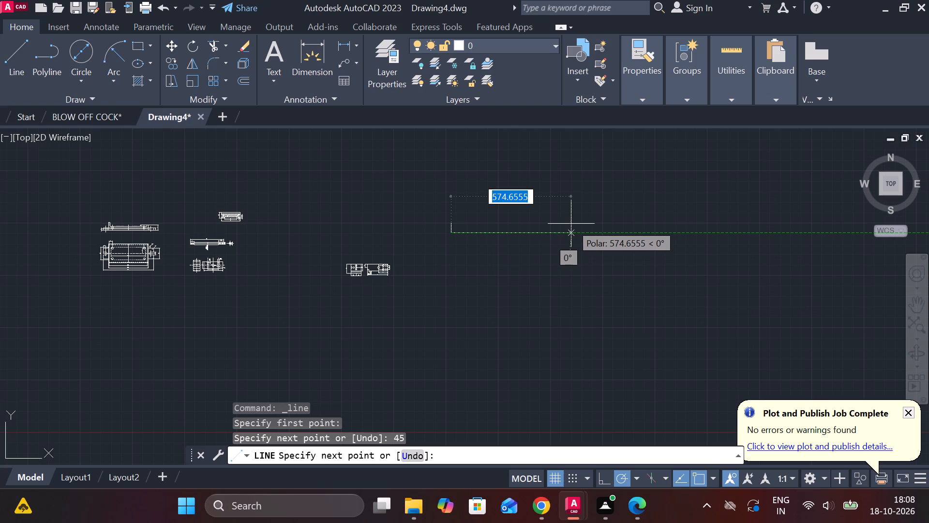
{"action": "key", "text": "8"}
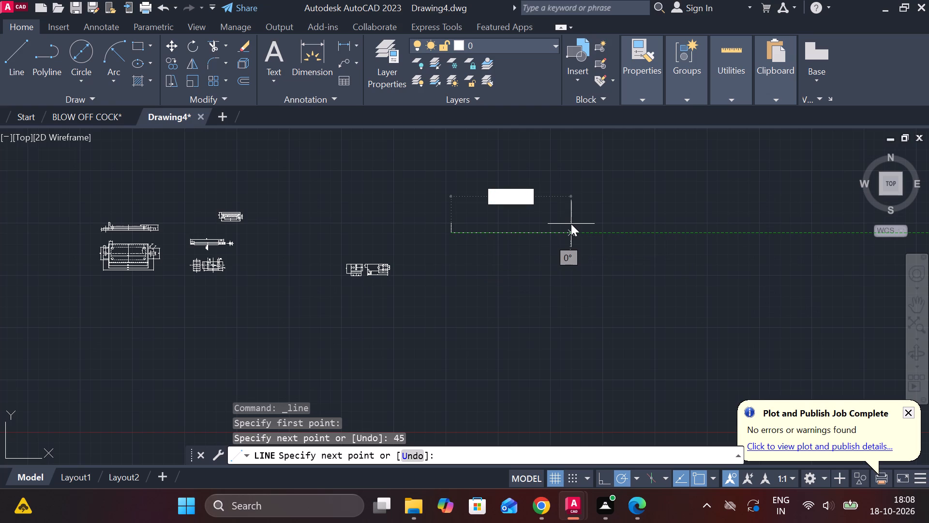
{"action": "key", "text": "Return"}
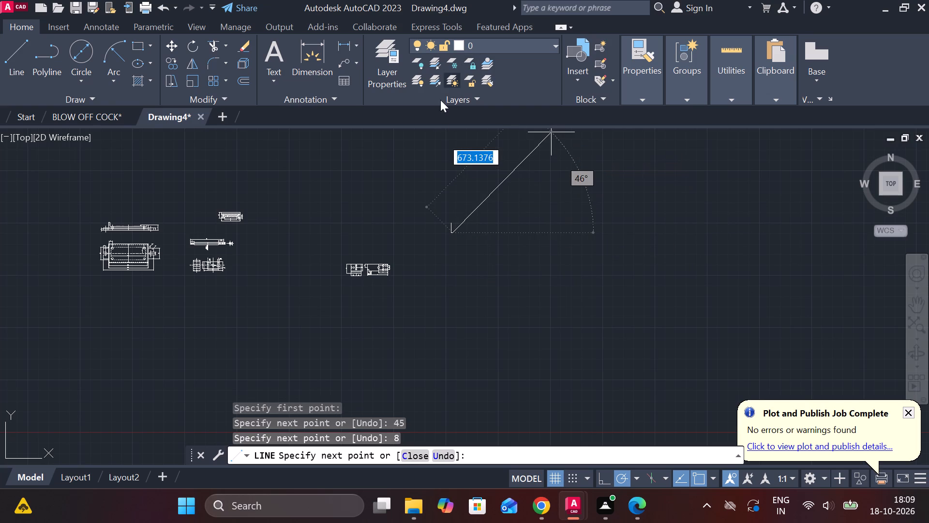
Complete the narrow rectangle with a 45 line straight up and a top edge back to the starting corner.
{"action": "scroll", "coordinate": [463, 158], "scroll_direction": "up", "scroll_amount": 3}
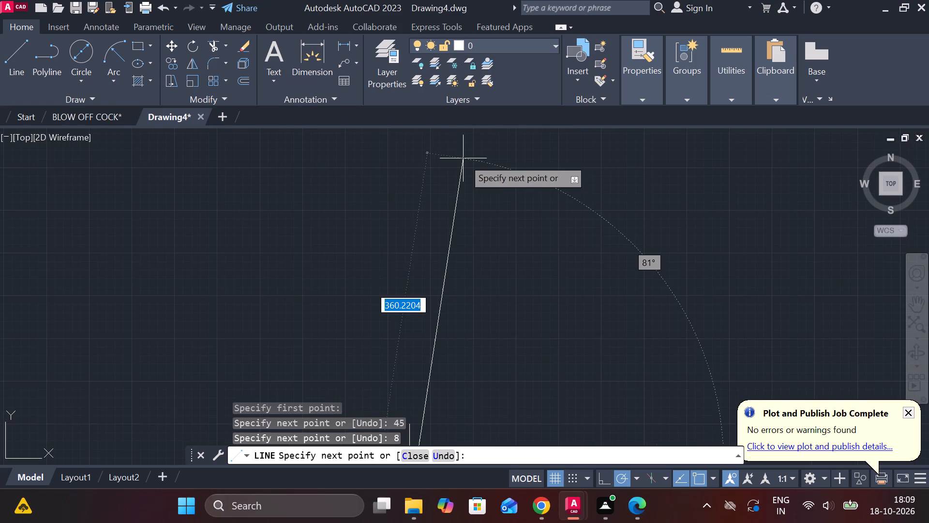
{"action": "scroll", "coordinate": [463, 158], "scroll_direction": "down", "scroll_amount": 3}
{"action": "scroll", "coordinate": [461, 230], "scroll_direction": "up", "scroll_amount": 4}
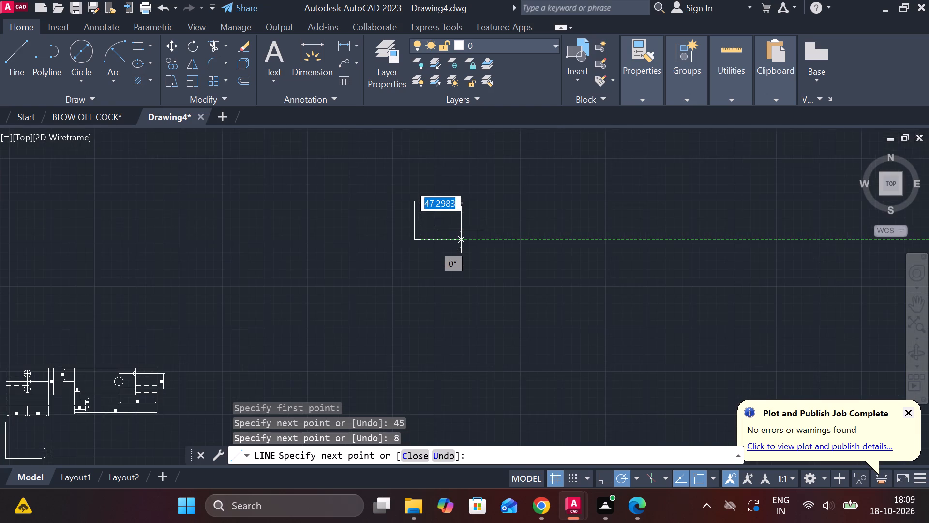
{"action": "scroll", "coordinate": [461, 230], "scroll_direction": "up", "scroll_amount": 3}
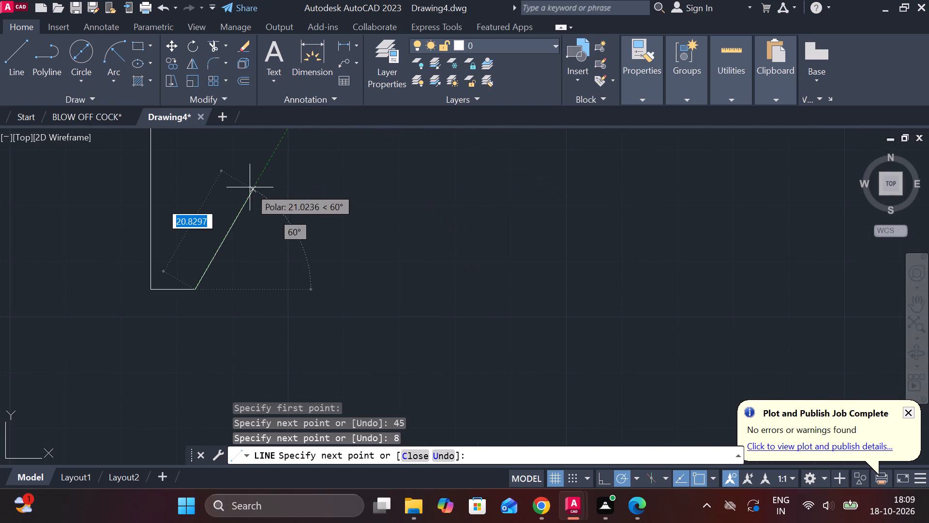
{"action": "scroll", "coordinate": [250, 187], "scroll_direction": "down", "scroll_amount": 2}
{"action": "scroll", "coordinate": [191, 310], "scroll_direction": "down", "scroll_amount": 2}
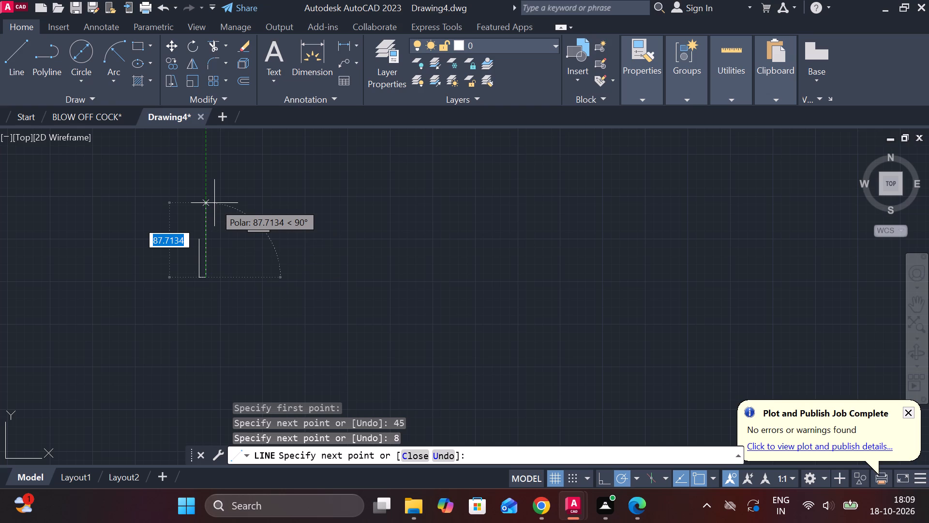
{"action": "type", "text": "45"}
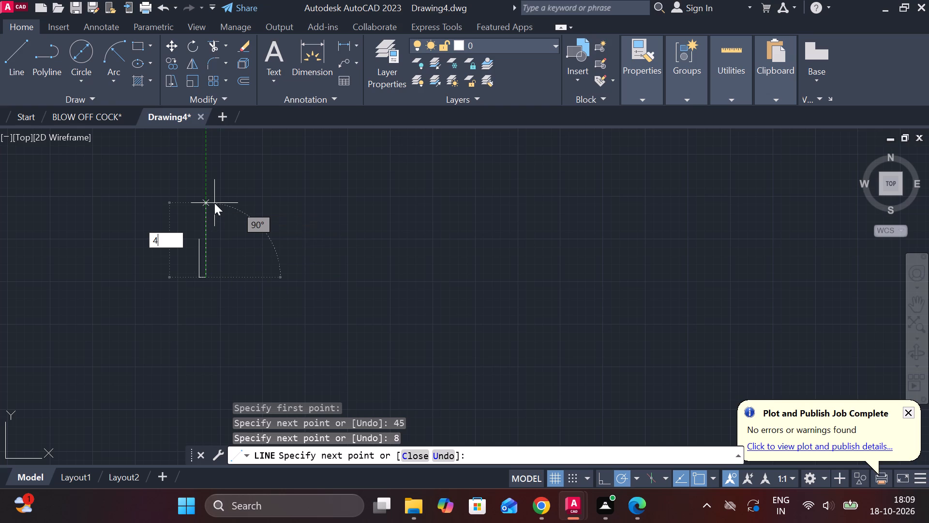
{"action": "key", "text": "Return"}
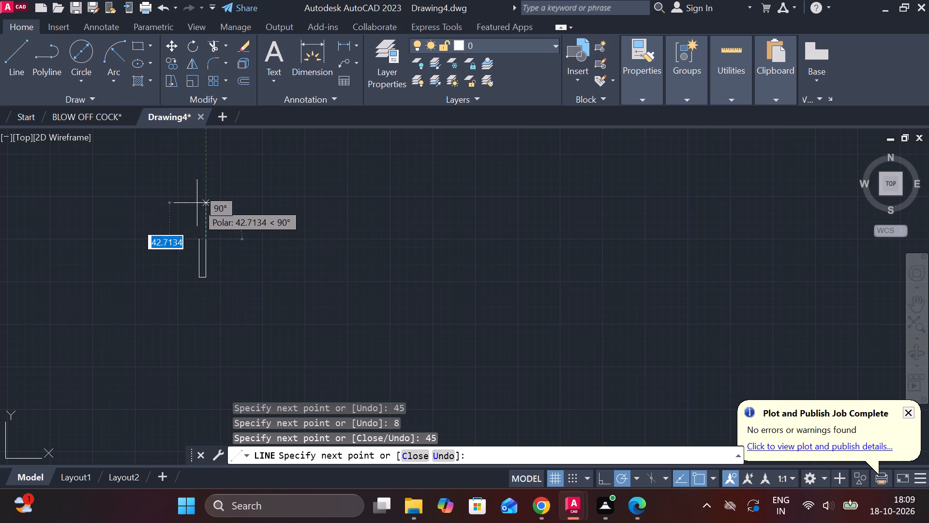
{"action": "scroll", "coordinate": [203, 238], "scroll_direction": "up", "scroll_amount": 2}
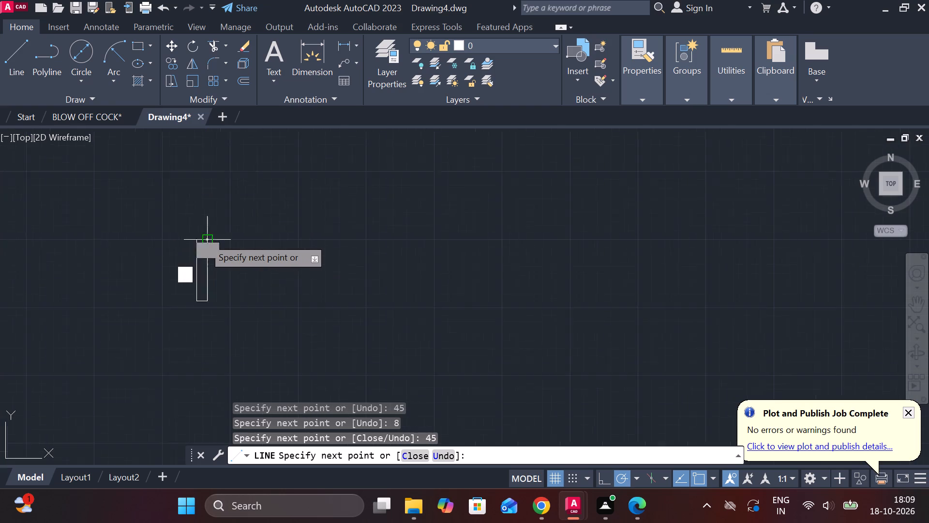
{"action": "scroll", "coordinate": [203, 238], "scroll_direction": "up", "scroll_amount": 1}
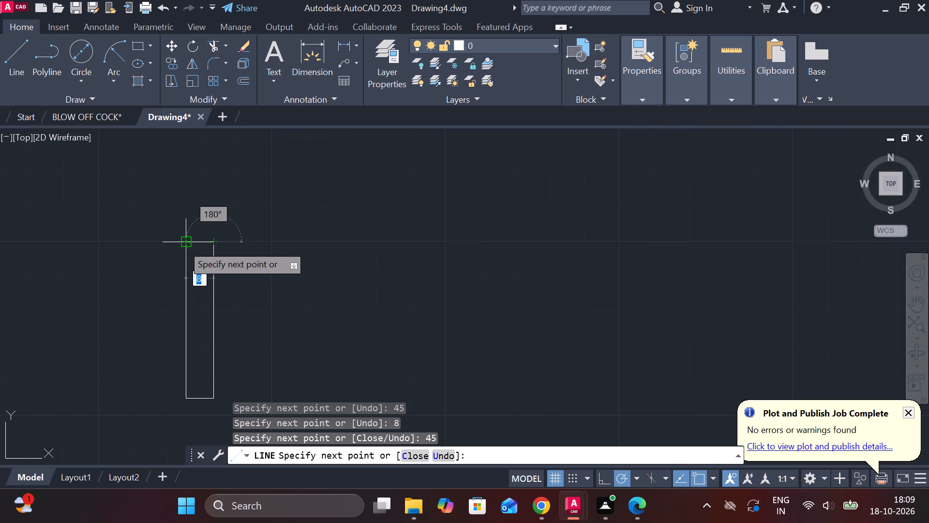
{"action": "left_click", "coordinate": [182, 245]}
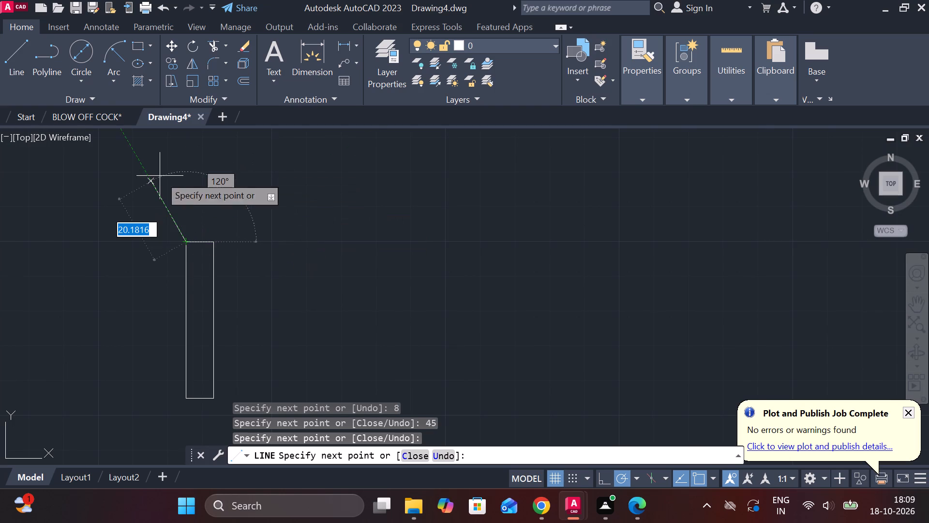
{"action": "scroll", "coordinate": [160, 176], "scroll_direction": "down", "scroll_amount": 3}
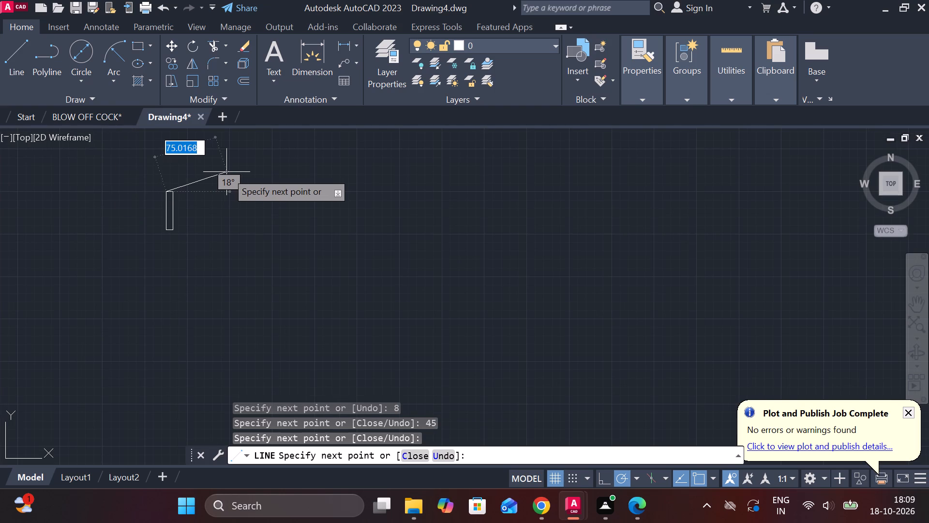
{"action": "key", "text": "Escape"}
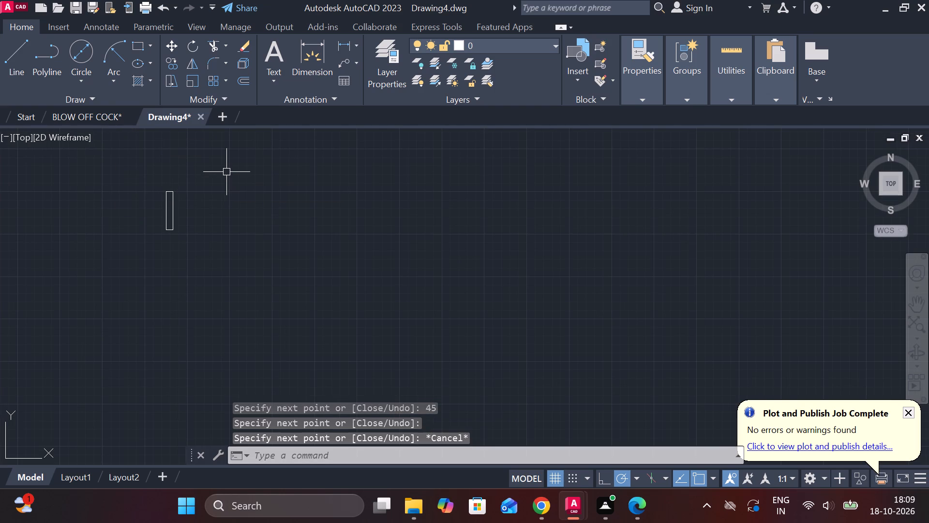
Draw a line about 16.6 long from the rectangle's top-right corner, slanting up and outward at about 45°.
{"action": "scroll", "coordinate": [166, 186], "scroll_direction": "up", "scroll_amount": 4}
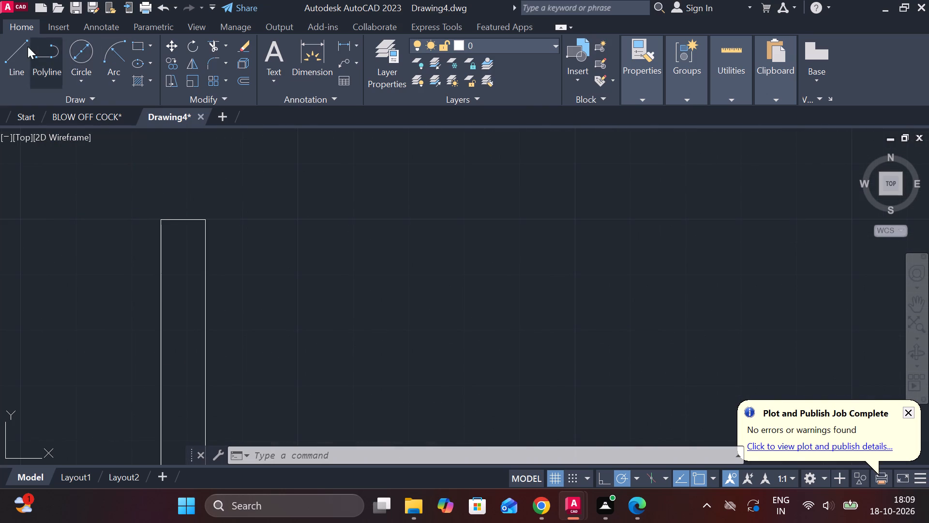
{"action": "left_click", "coordinate": [13, 54]}
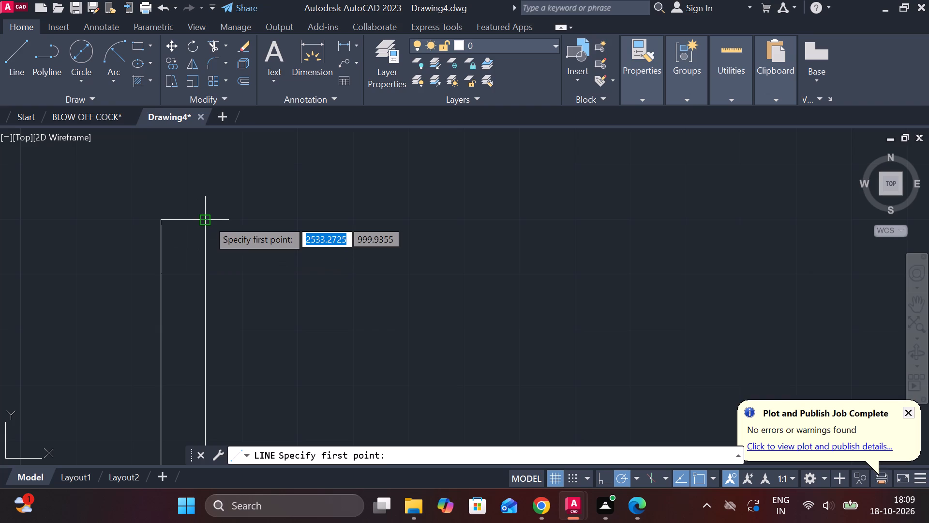
{"action": "left_click", "coordinate": [208, 220]}
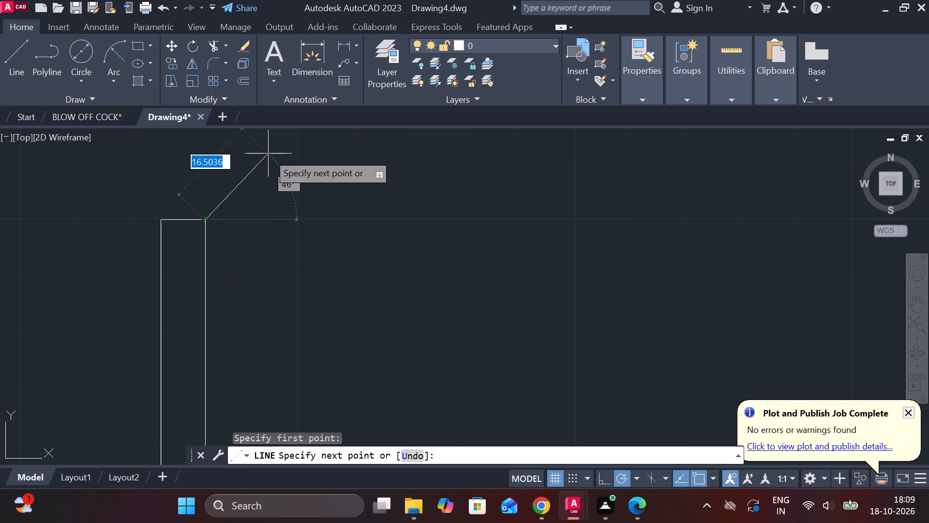
{"action": "scroll", "coordinate": [268, 154], "scroll_direction": "down", "scroll_amount": 1}
{"action": "scroll", "coordinate": [268, 154], "scroll_direction": "up", "scroll_amount": 3}
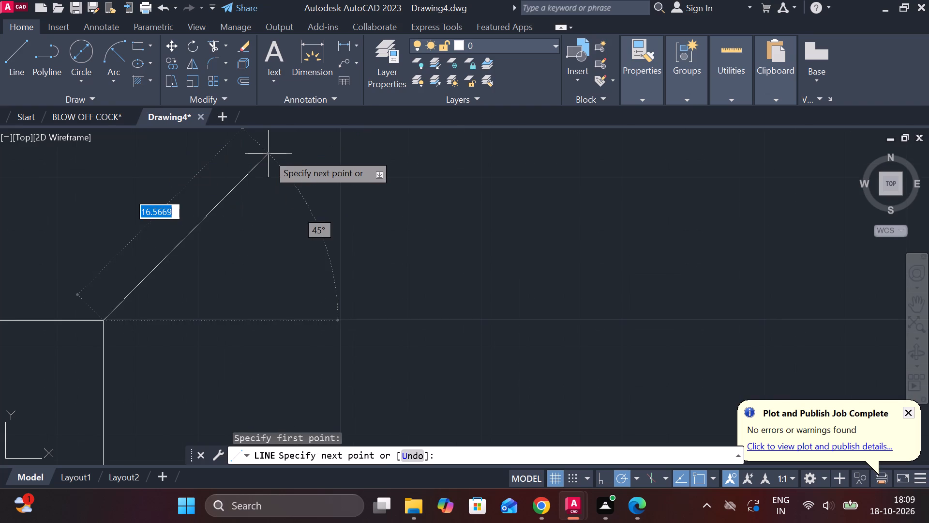
{"action": "left_click", "coordinate": [268, 154]}
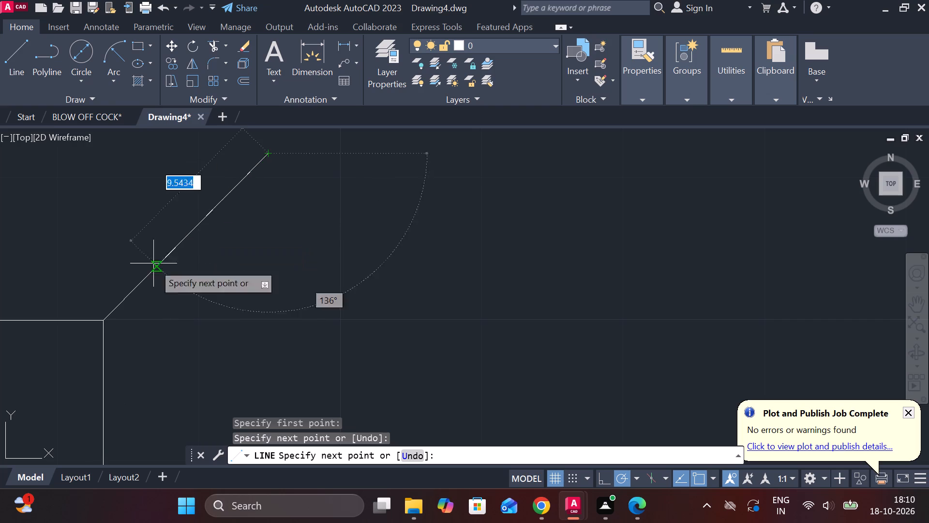
{"action": "key", "text": "Escape"}
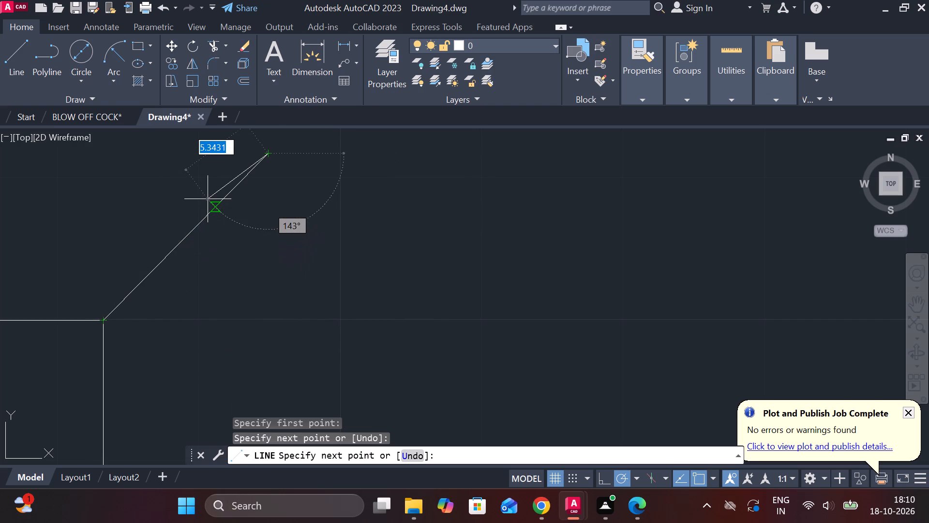
Draw a line about 13.6 long from the rectangle's top-left corner, slanting up and outward at about 135°.
{"action": "scroll", "coordinate": [343, 322], "scroll_direction": "down", "scroll_amount": 4}
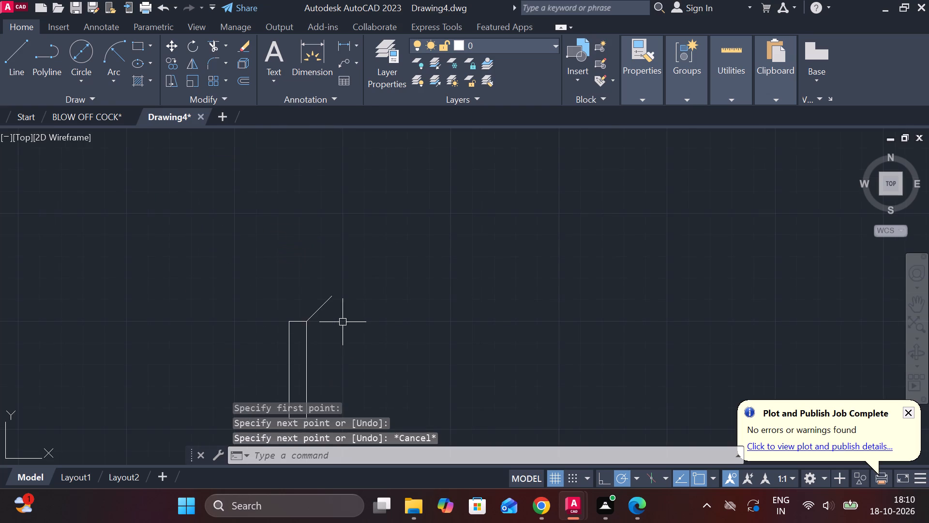
{"action": "scroll", "coordinate": [238, 340], "scroll_direction": "up", "scroll_amount": 3}
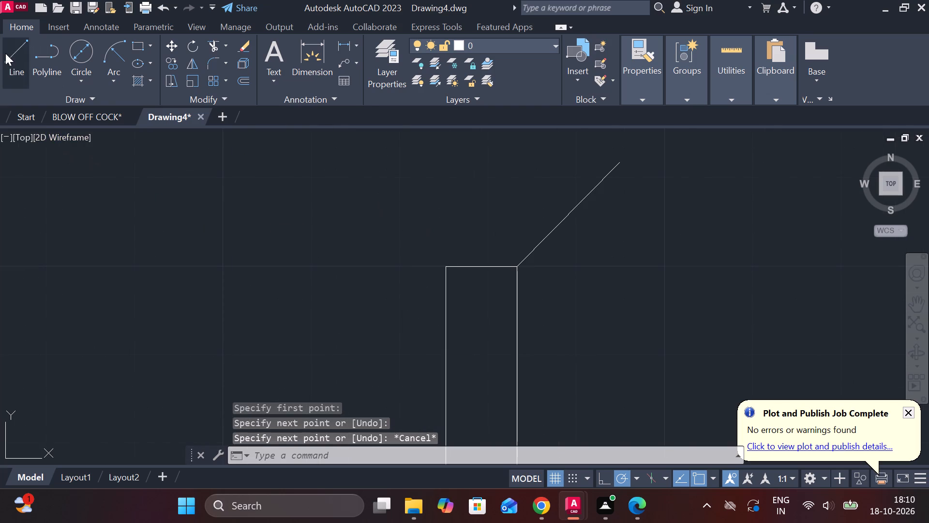
{"action": "left_click", "coordinate": [5, 53]}
{"action": "left_click", "coordinate": [444, 262]}
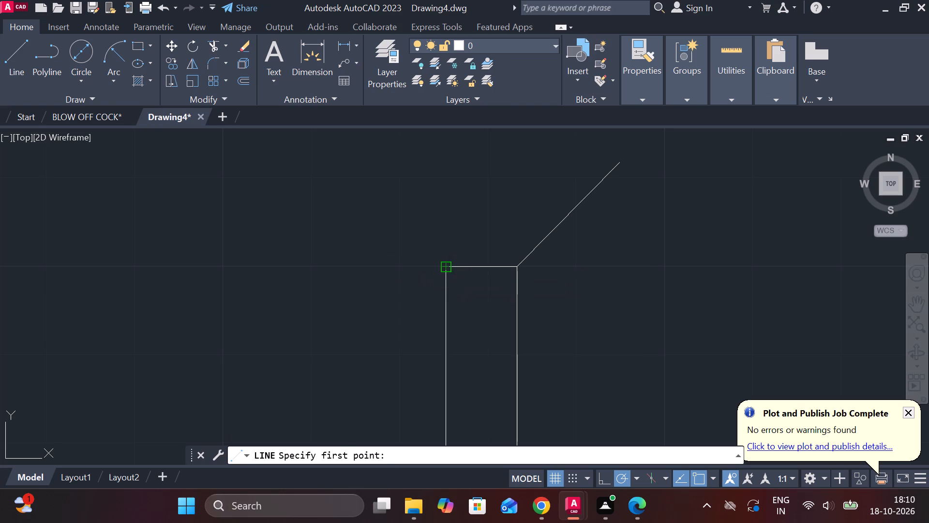
{"action": "left_click", "coordinate": [361, 182]}
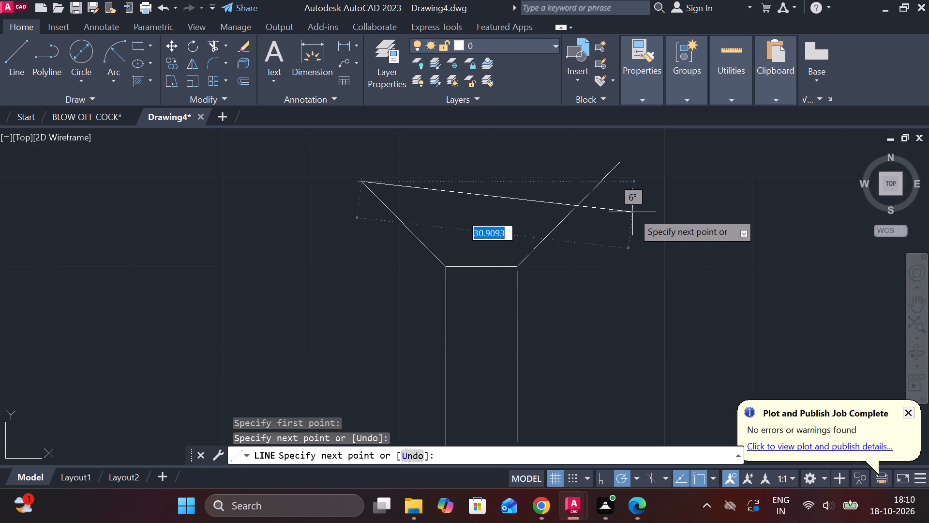
{"action": "key", "text": "Escape"}
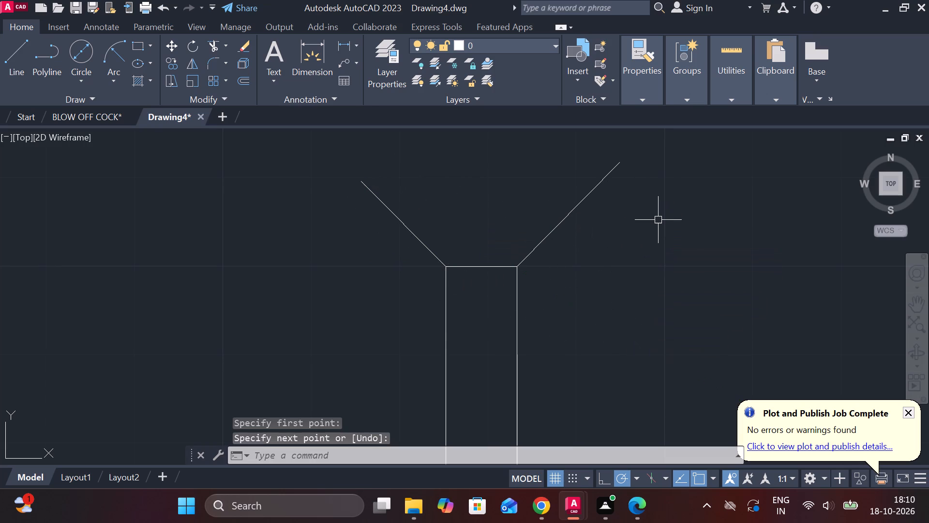
Copy the shank rectangle's top edge 3 straight up, using its midpoint as the base point.
{"action": "left_click", "coordinate": [506, 267]}
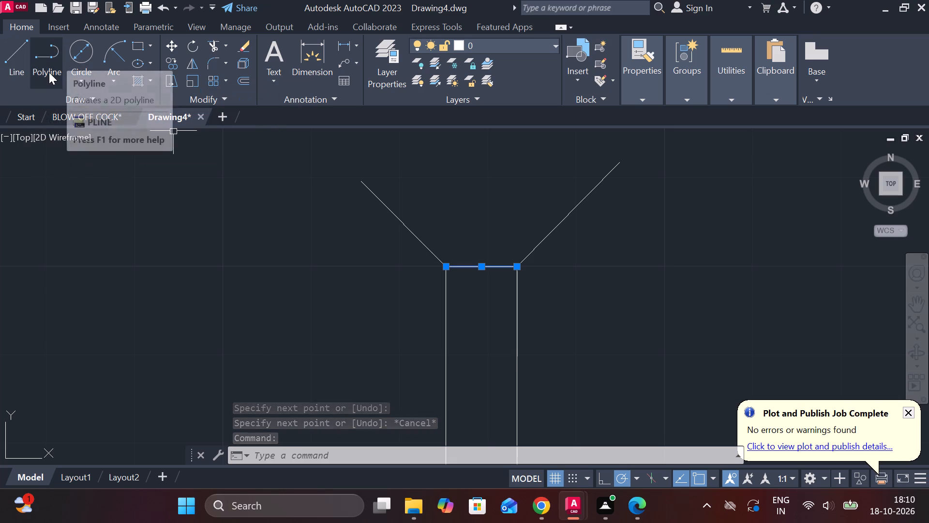
{"action": "left_click", "coordinate": [168, 64]}
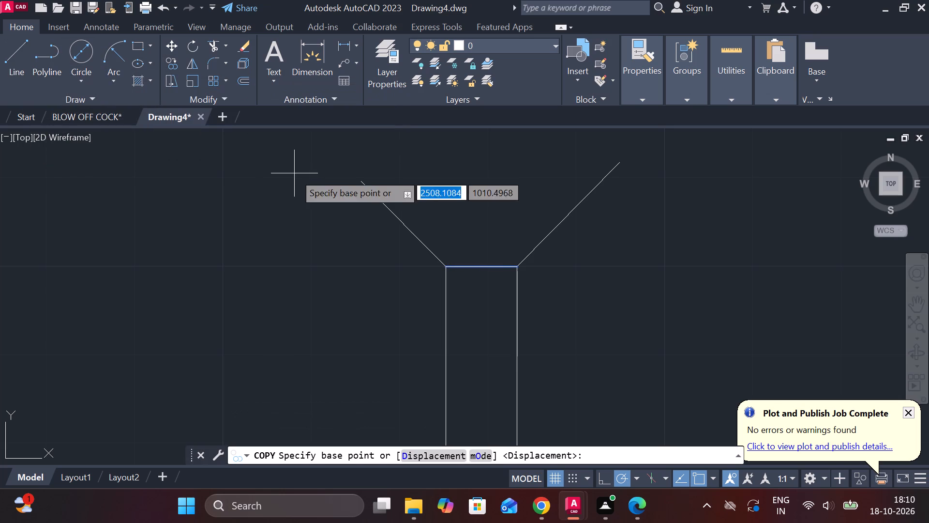
{"action": "left_click", "coordinate": [482, 266]}
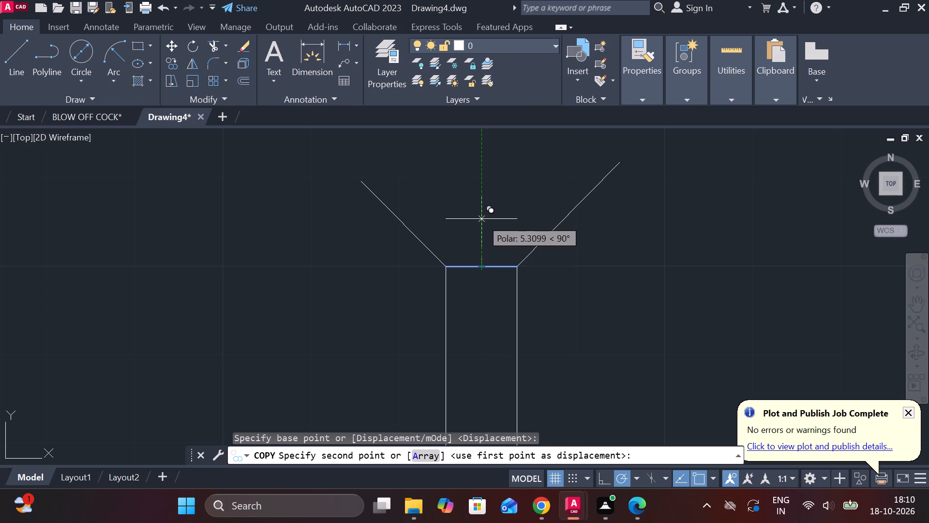
{"action": "key", "text": "3"}
{"action": "key", "text": "Return"}
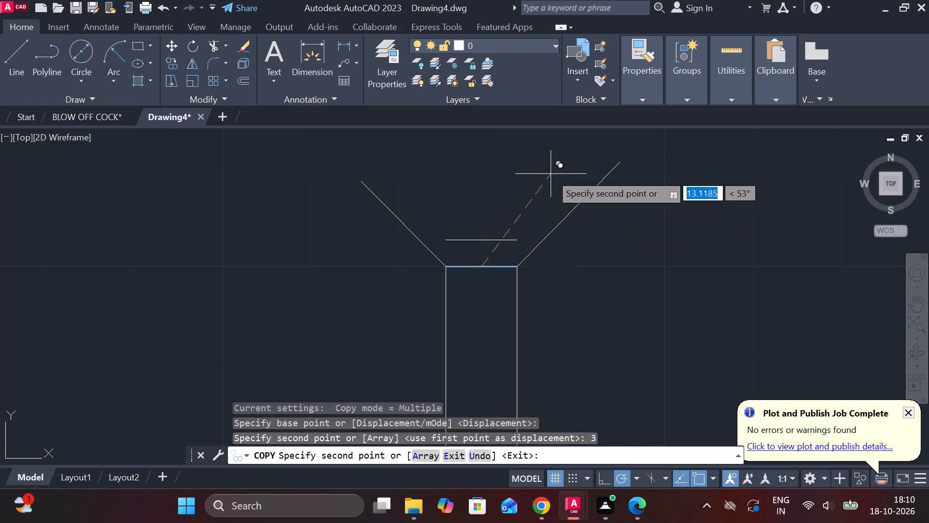
{"action": "key", "text": "Escape"}
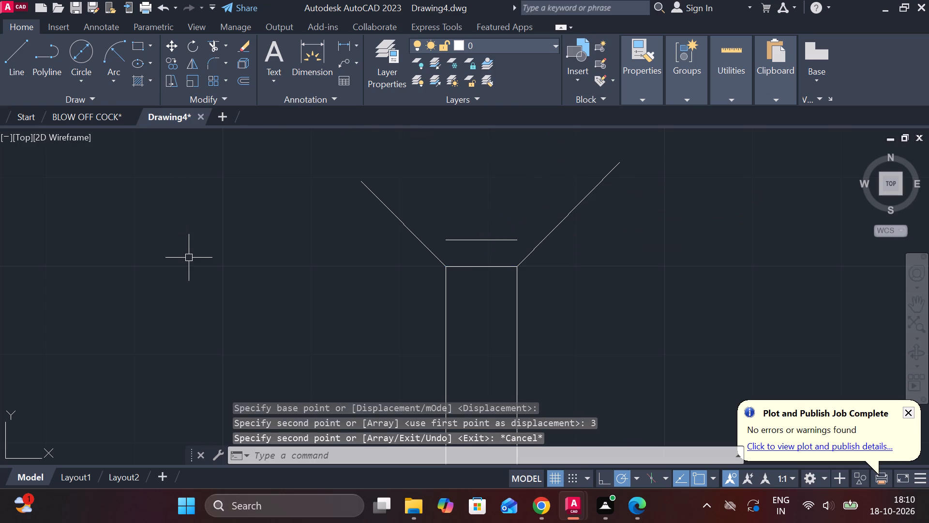
Extend both ends of the copied horizontal line to meet the two slanted flare lines.
{"action": "type", "text": "ex"}
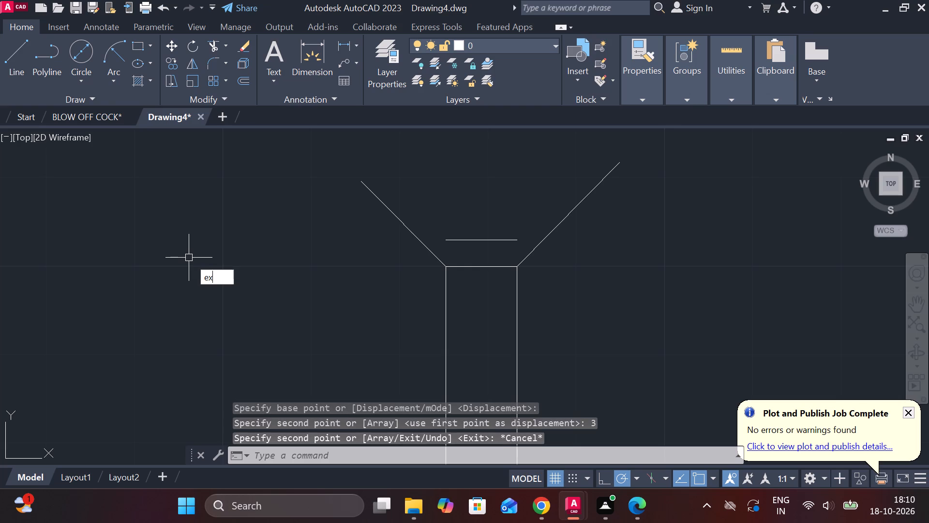
{"action": "key", "text": "Return"}
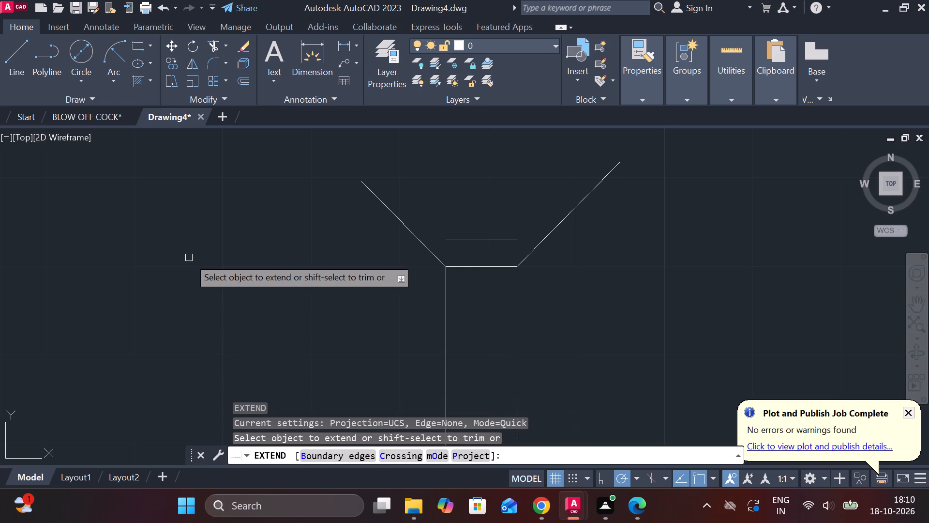
{"action": "left_click", "coordinate": [494, 238]}
{"action": "left_click", "coordinate": [465, 244]}
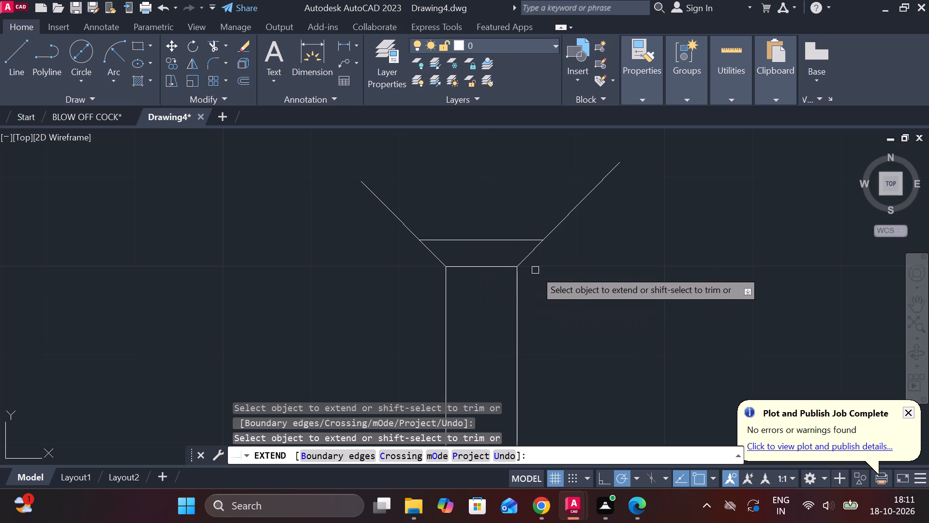
{"action": "scroll", "coordinate": [538, 310], "scroll_direction": "down", "scroll_amount": 2}
{"action": "scroll", "coordinate": [538, 390], "scroll_direction": "down", "scroll_amount": 1}
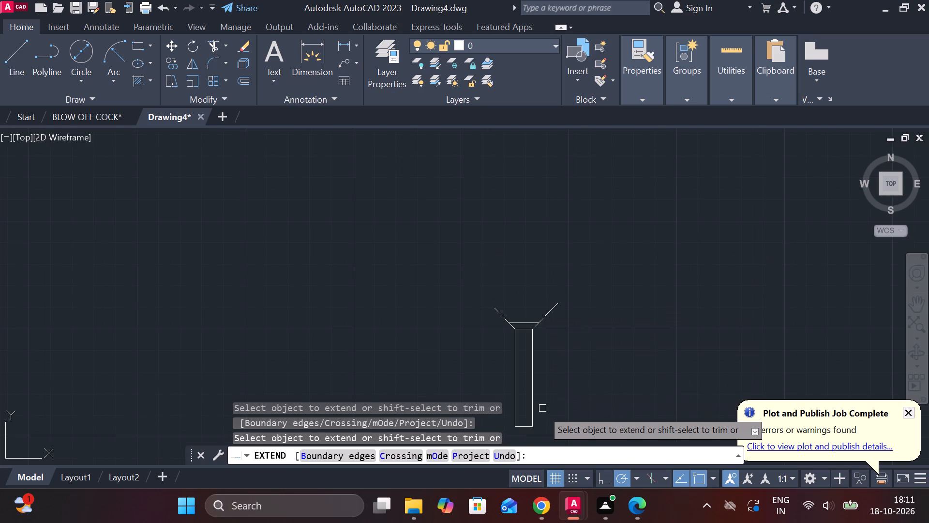
{"action": "scroll", "coordinate": [534, 448], "scroll_direction": "up", "scroll_amount": 6}
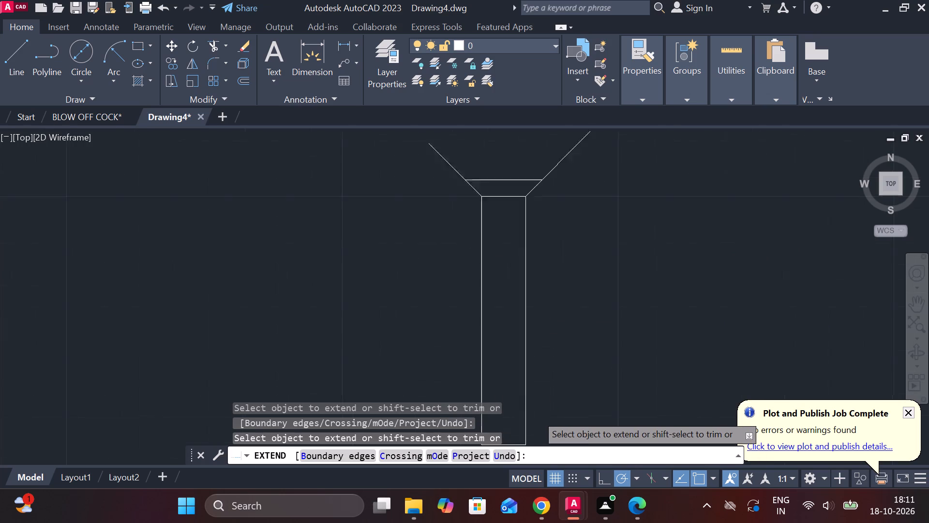
{"action": "scroll", "coordinate": [537, 415], "scroll_direction": "up", "scroll_amount": 1}
{"action": "scroll", "coordinate": [537, 415], "scroll_direction": "down", "scroll_amount": 3}
{"action": "scroll", "coordinate": [512, 178], "scroll_direction": "down", "scroll_amount": 3}
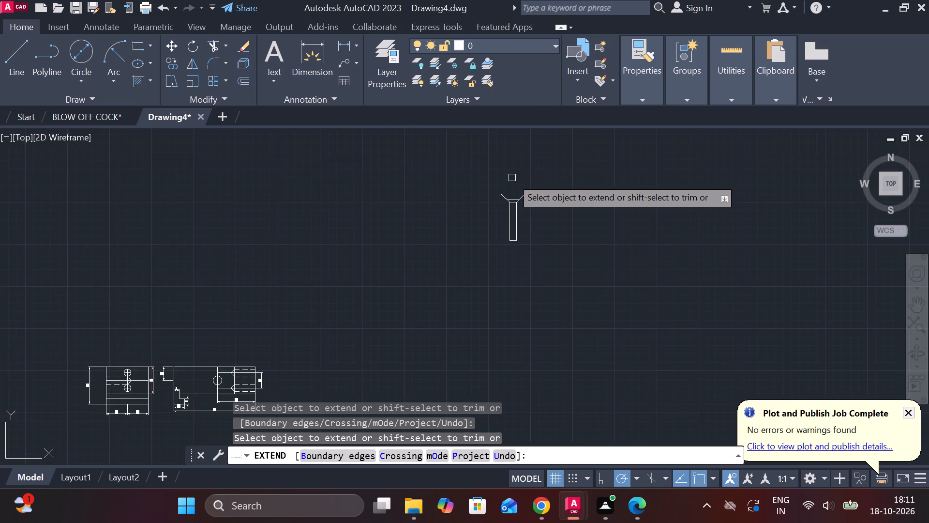
{"action": "scroll", "coordinate": [512, 178], "scroll_direction": "up", "scroll_amount": 2}
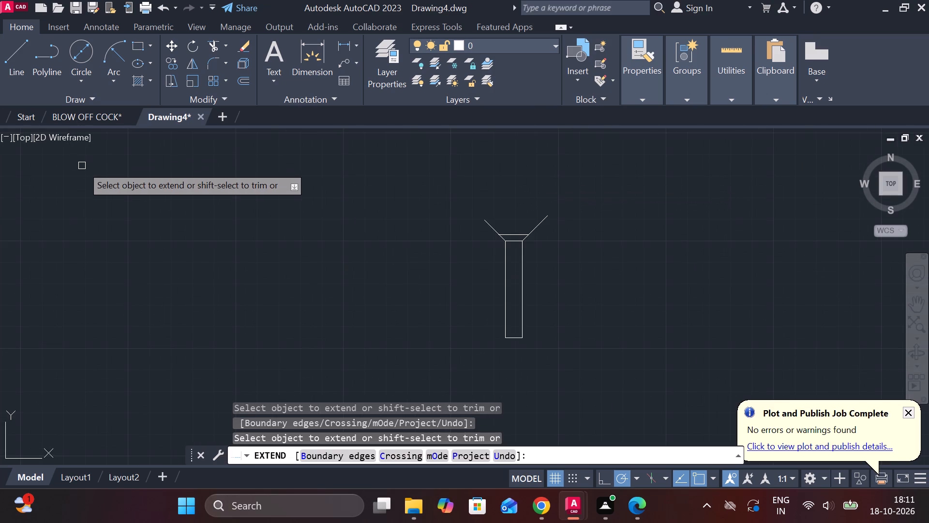
{"action": "key", "text": "Escape"}
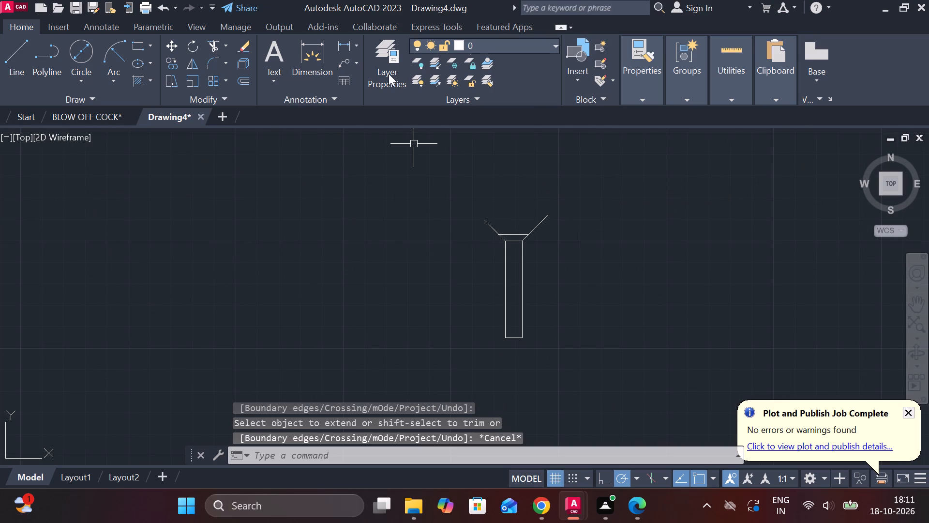
Draw a vertical centre line through the shank, from about 15 below the bottom edge's midpoint to above the flared top.
{"action": "left_click", "coordinate": [18, 43]}
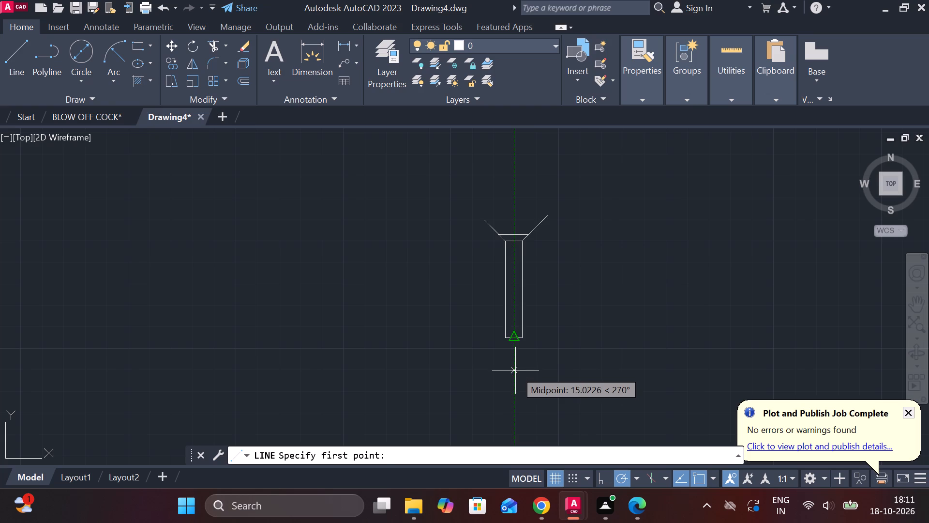
{"action": "left_click", "coordinate": [515, 370]}
{"action": "left_click", "coordinate": [516, 194]}
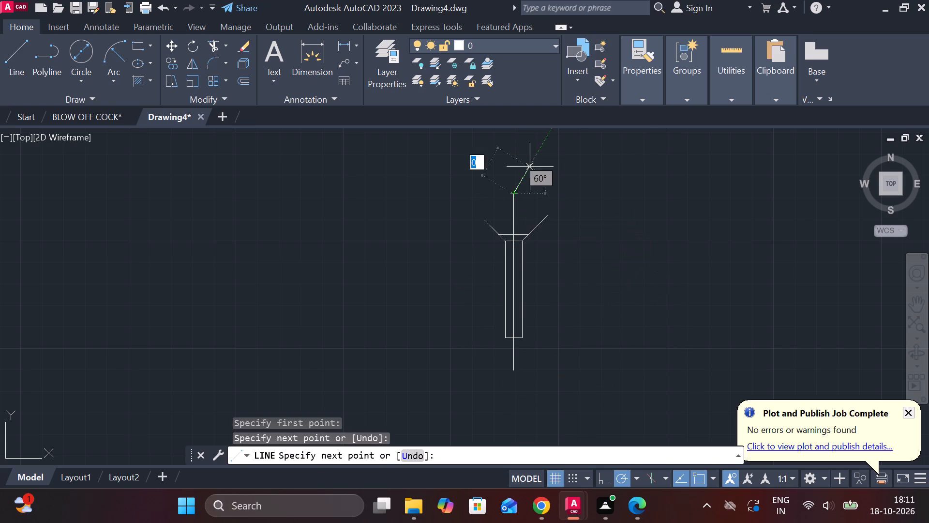
{"action": "key", "text": "Escape"}
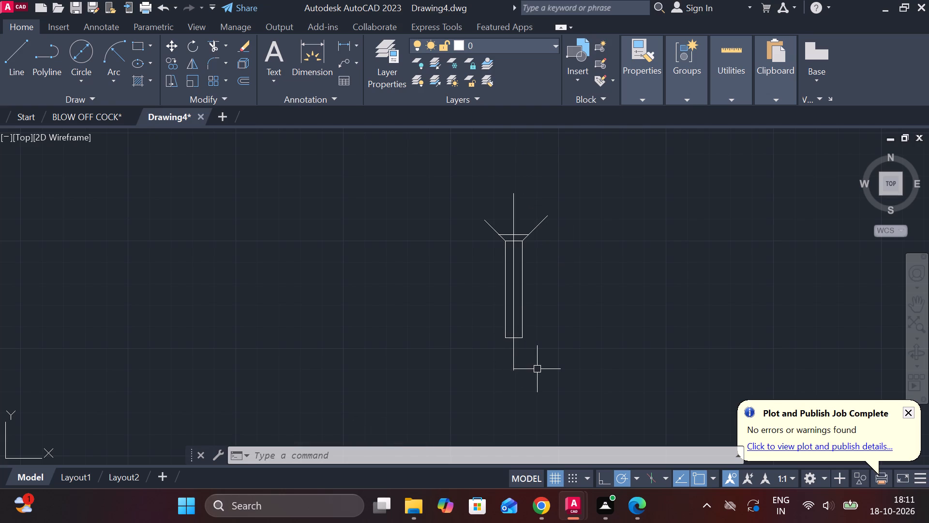
Draw a line about 14 long from the shank's bottom-right corner, slanting down and inward at 135° across the centre line.
{"action": "scroll", "coordinate": [535, 356], "scroll_direction": "up", "scroll_amount": 3}
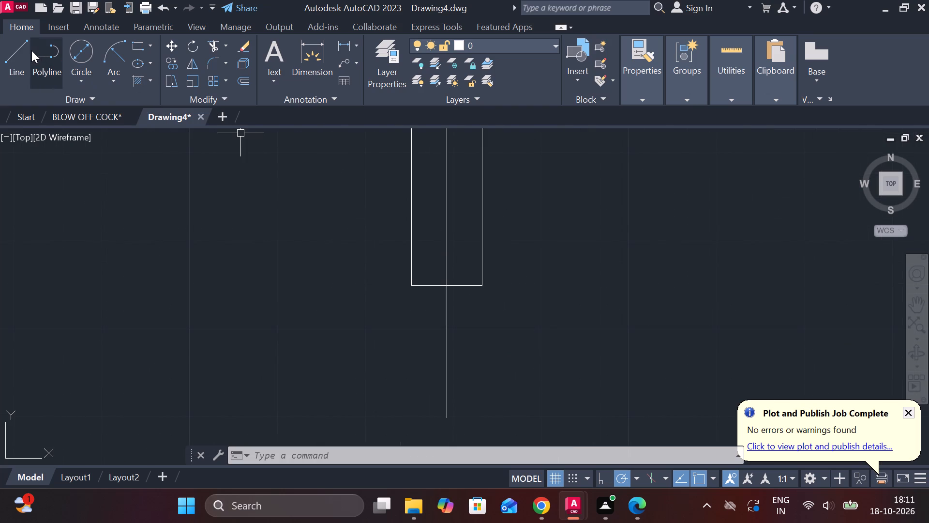
{"action": "left_click", "coordinate": [31, 50]}
{"action": "left_click", "coordinate": [24, 50]}
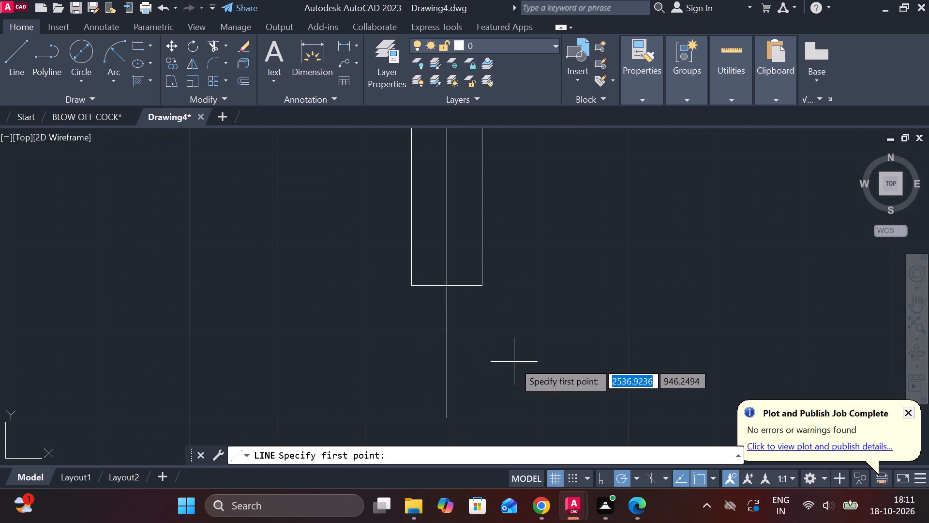
{"action": "left_click", "coordinate": [479, 288]}
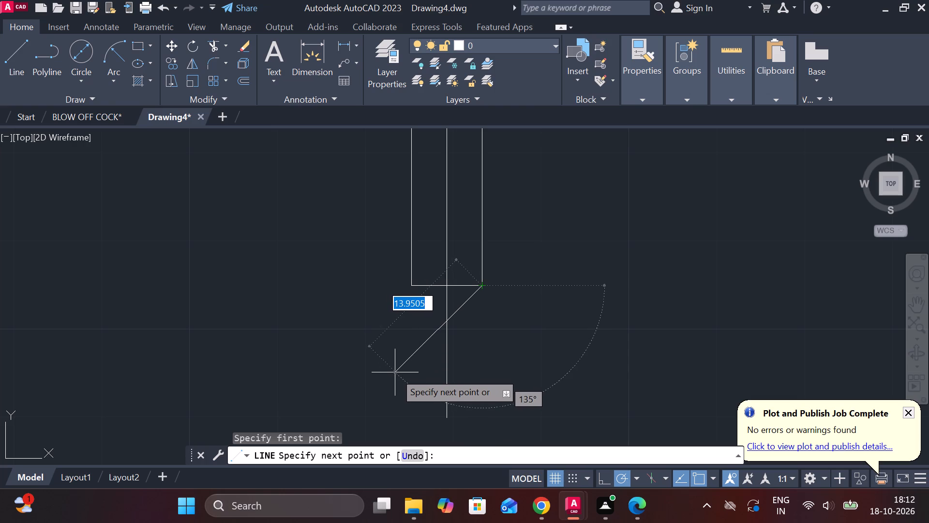
{"action": "left_click", "coordinate": [395, 372]}
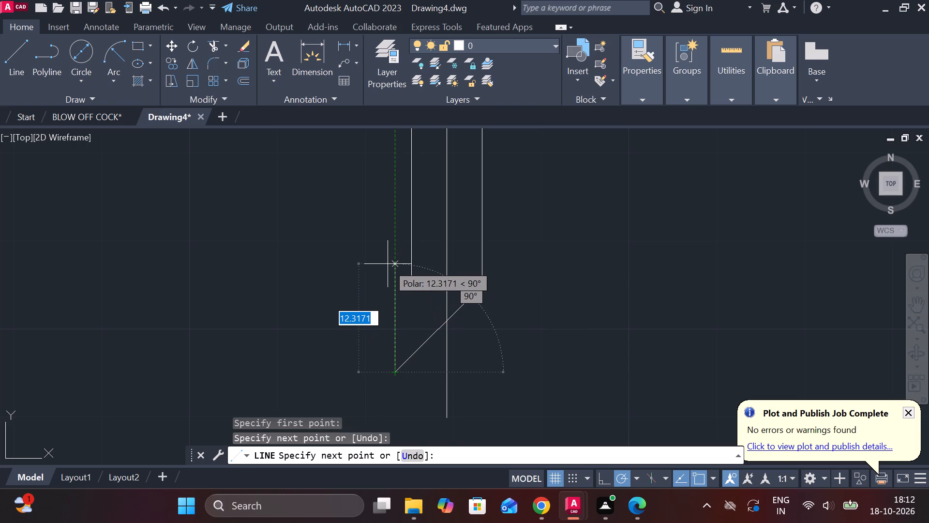
{"action": "key", "text": "Escape"}
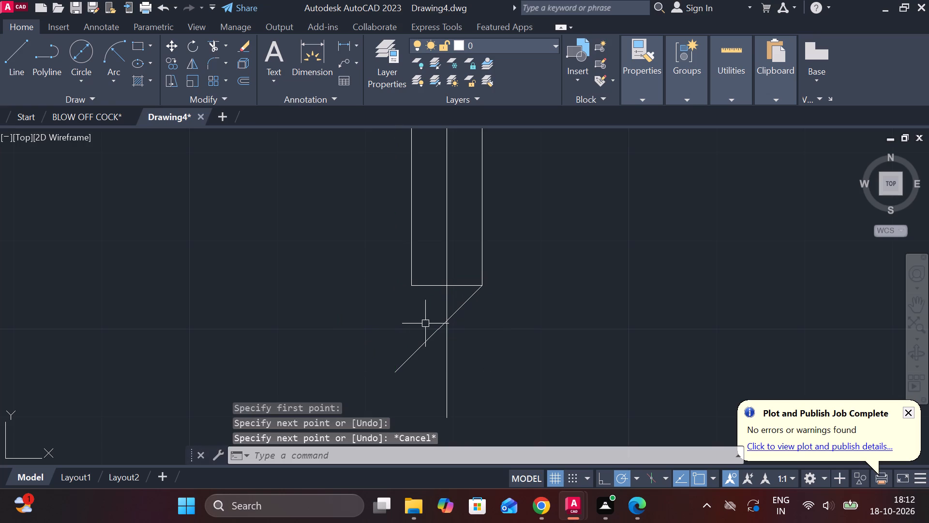
Draw a line from the intersection of the slanted line and centre line to the shank's bottom-left corner, closing the pointed tip.
{"action": "scroll", "coordinate": [435, 329], "scroll_direction": "up", "scroll_amount": 2}
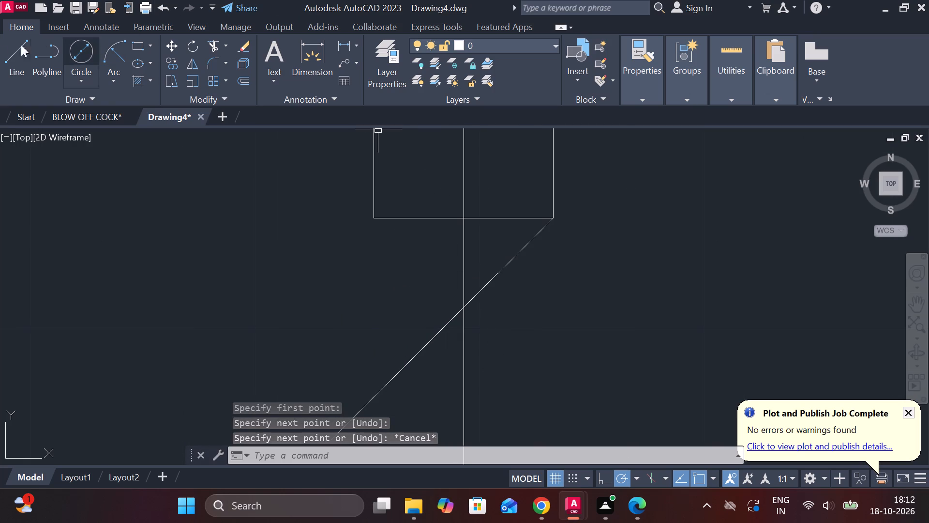
{"action": "left_click", "coordinate": [24, 51]}
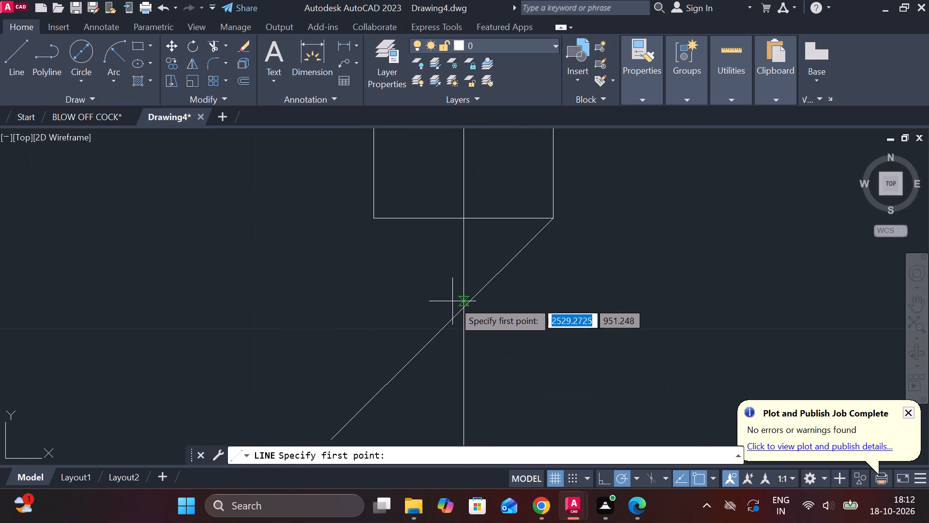
{"action": "left_click", "coordinate": [463, 306]}
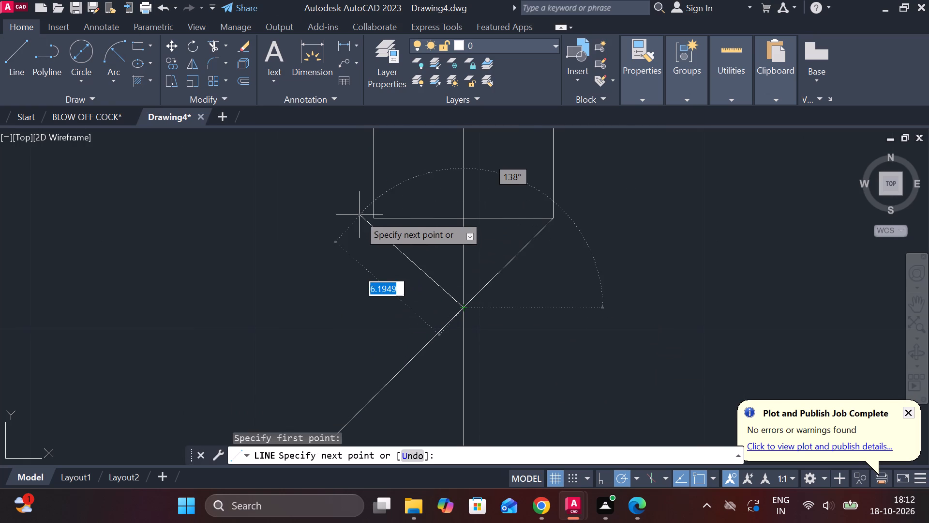
{"action": "left_click", "coordinate": [375, 222]}
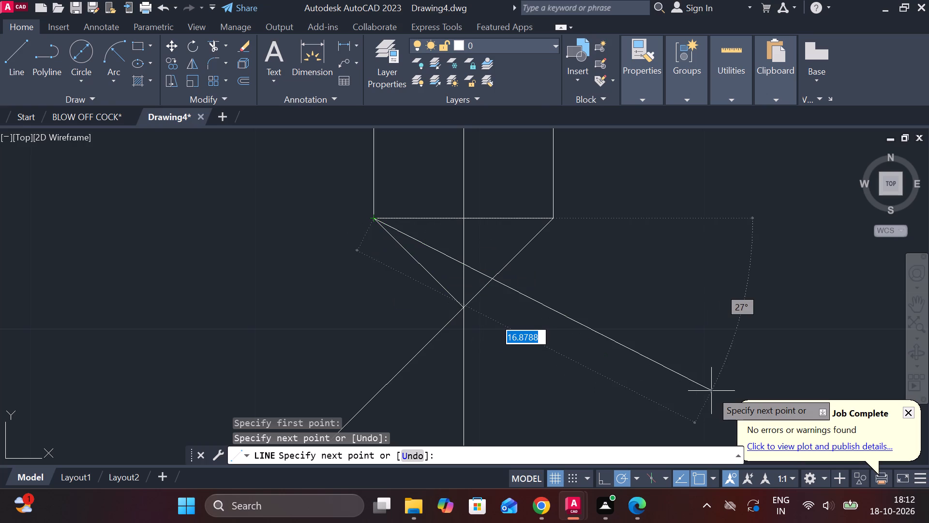
{"action": "key", "text": "Escape"}
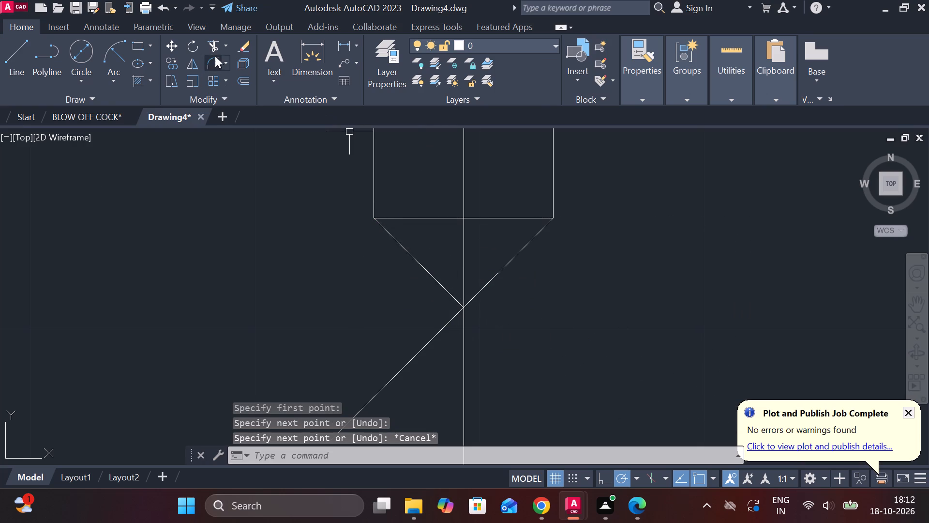
Trim the parts of the slanted line and the centre line that extend below the pointed tip.
{"action": "left_click", "coordinate": [212, 43]}
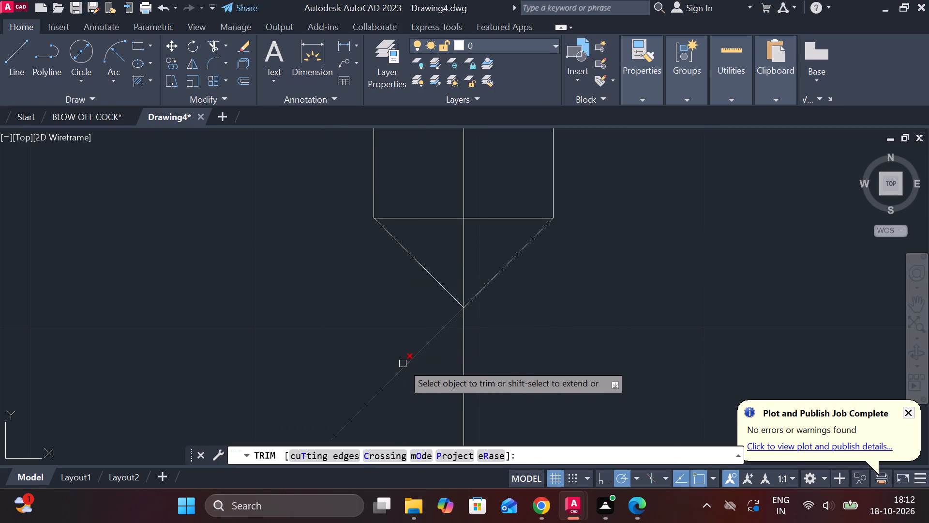
{"action": "left_click", "coordinate": [403, 364]}
{"action": "scroll", "coordinate": [516, 374], "scroll_direction": "down", "scroll_amount": 2}
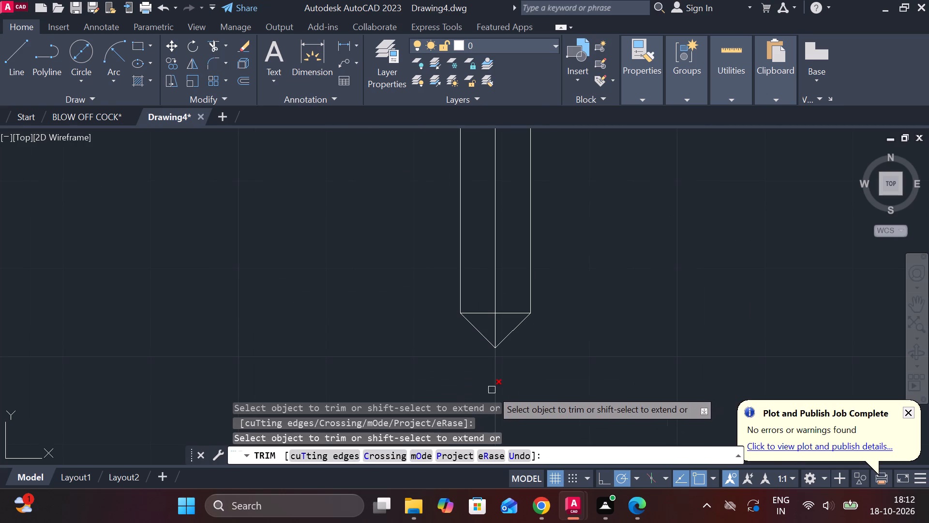
{"action": "left_click", "coordinate": [495, 387]}
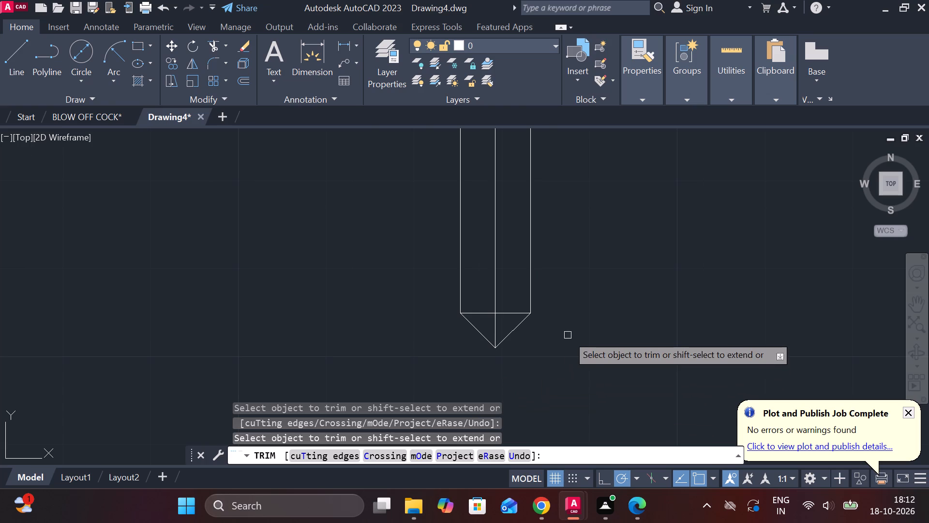
{"action": "scroll", "coordinate": [569, 347], "scroll_direction": "down", "scroll_amount": 1}
{"action": "key", "text": "Escape"}
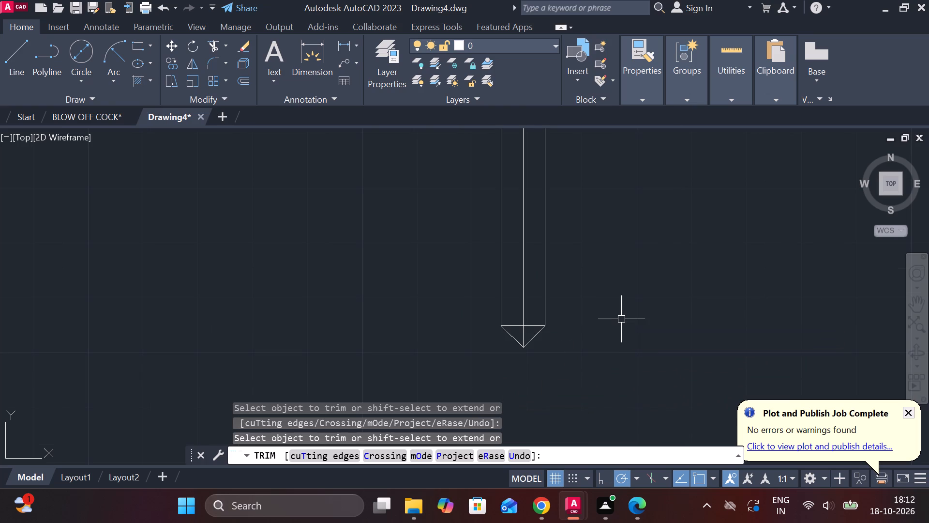
Copy the shank's bottom edge 15 straight up, using its midpoint as the base point.
{"action": "left_click", "coordinate": [534, 328]}
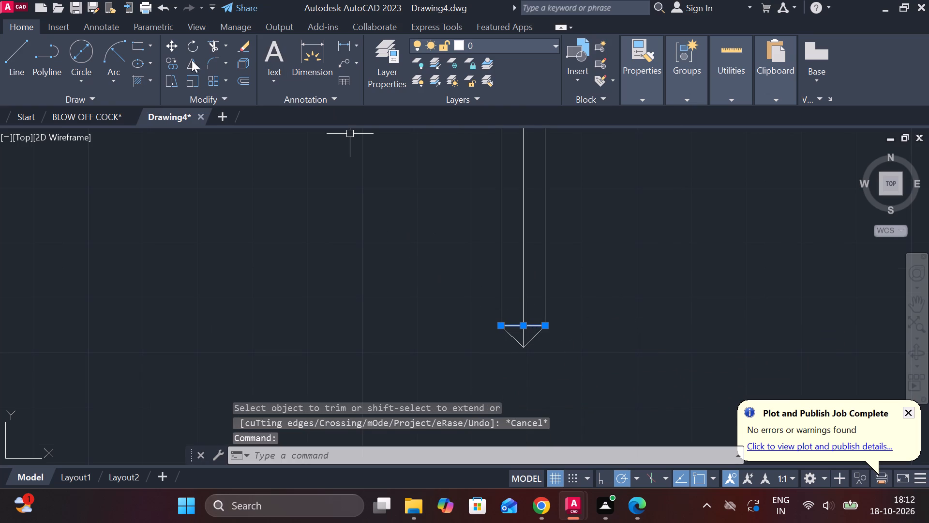
{"action": "left_click", "coordinate": [172, 61]}
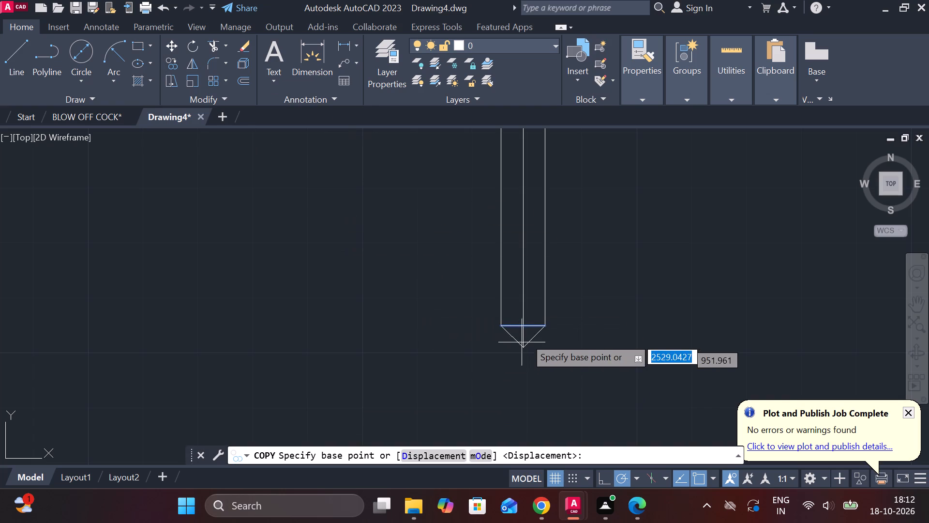
{"action": "left_click", "coordinate": [520, 326]}
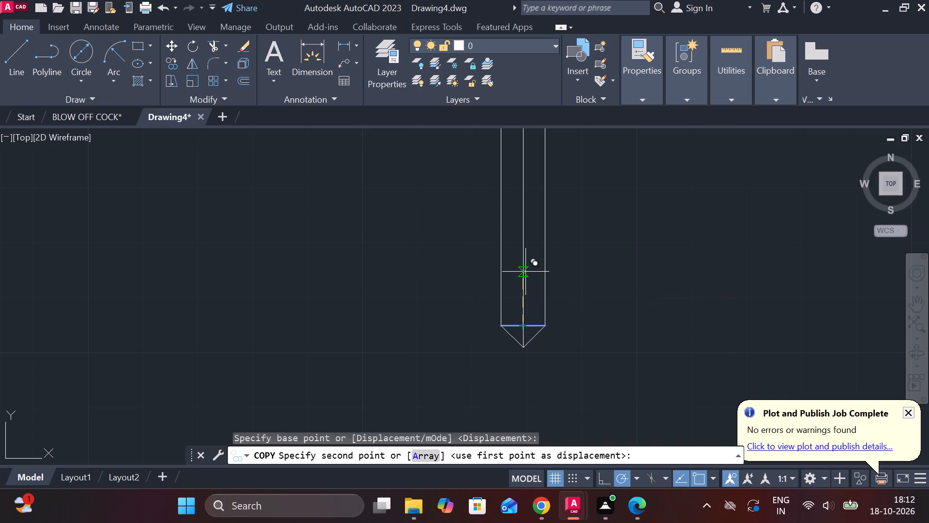
{"action": "key", "text": "1"}
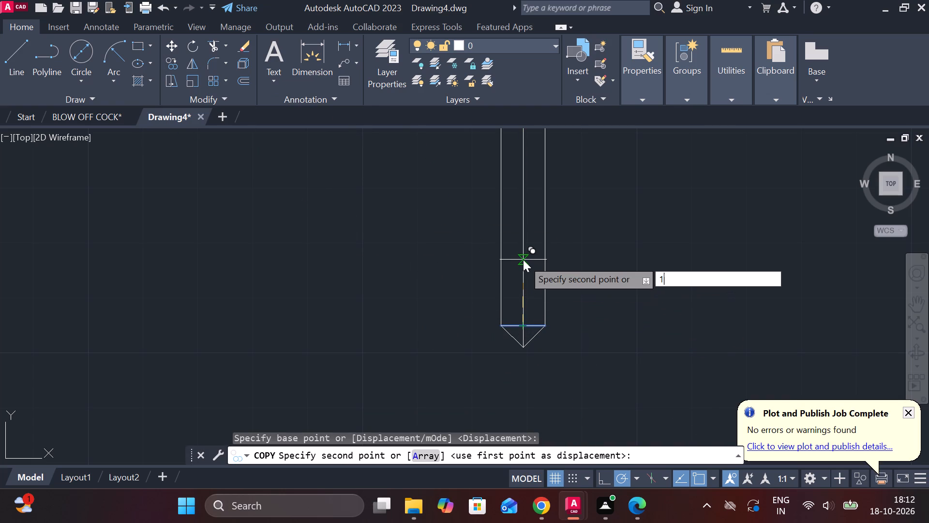
{"action": "key", "text": "5"}
{"action": "key", "text": "Return"}
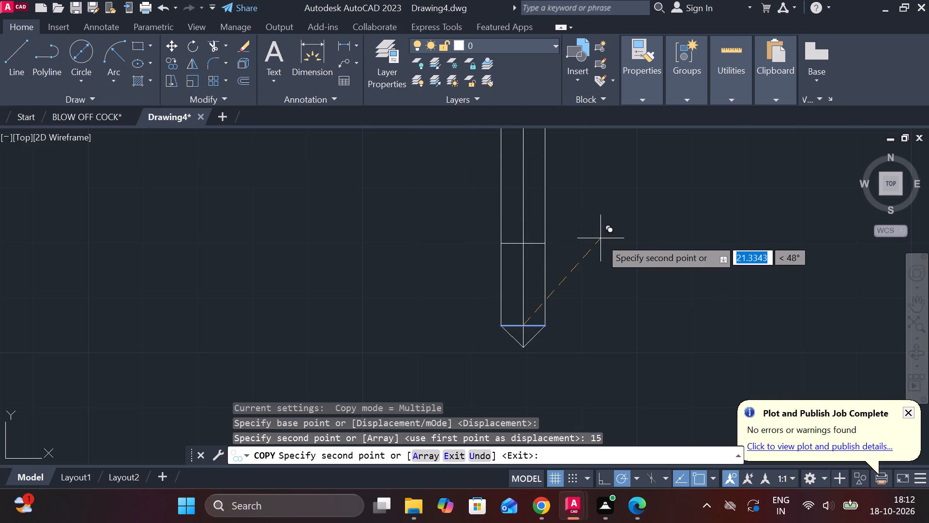
Add a vertical linear dimension left of the shank, from the copied cross line down to the shank's bottom-left corner.
{"action": "key", "text": "Escape"}
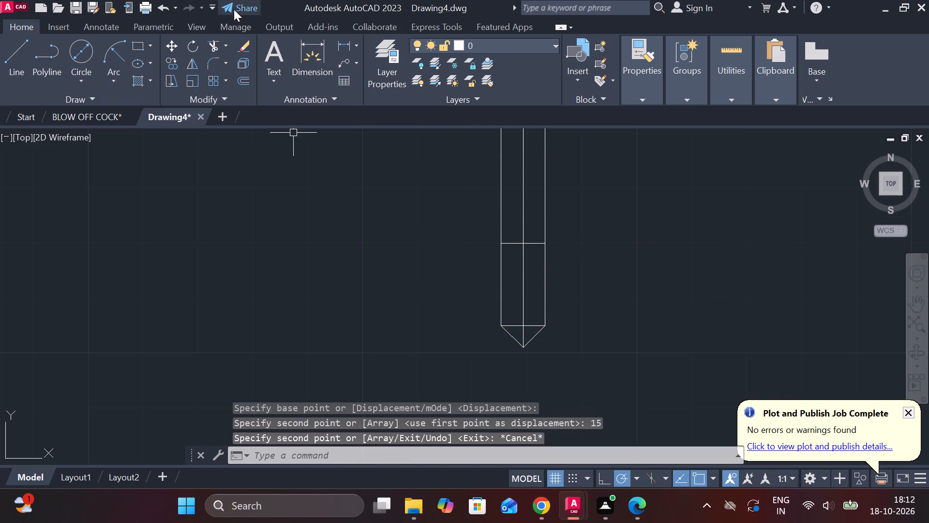
{"action": "left_click", "coordinate": [344, 48]}
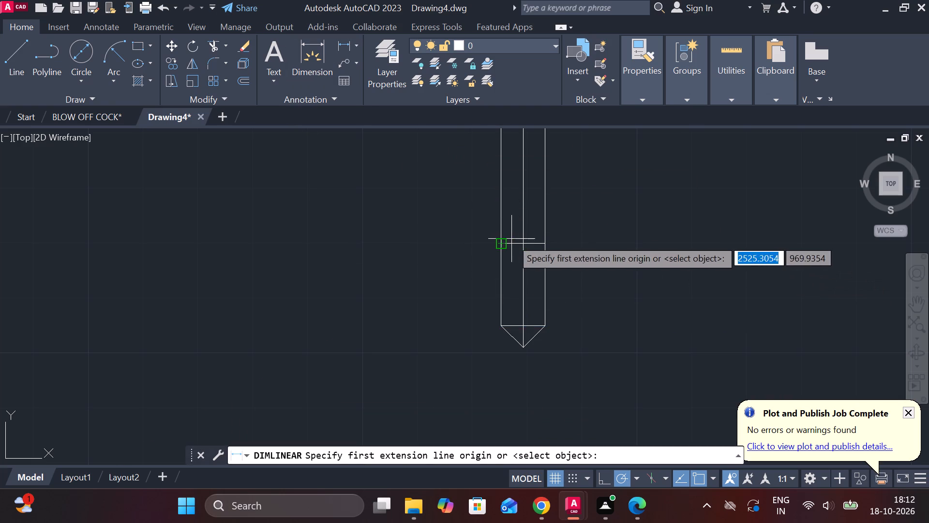
{"action": "left_click", "coordinate": [500, 244]}
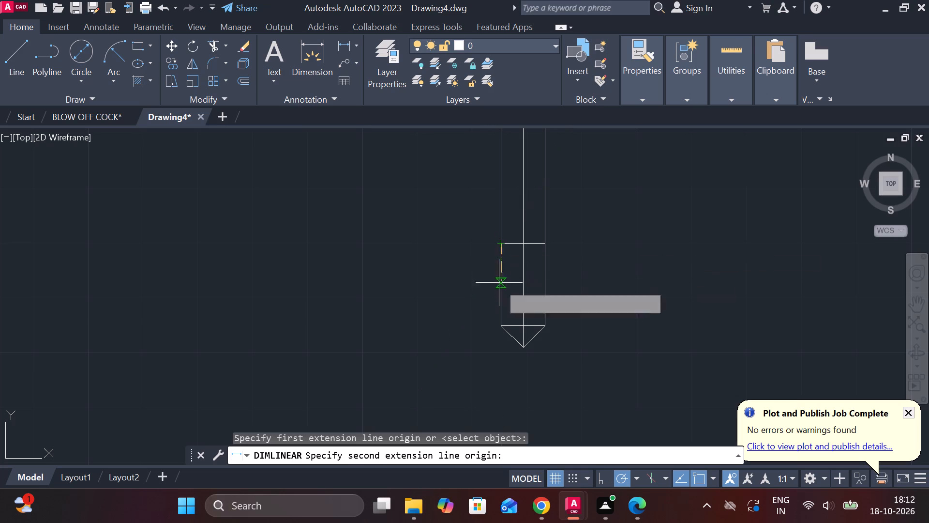
{"action": "left_click", "coordinate": [502, 320]}
{"action": "left_click", "coordinate": [480, 303]}
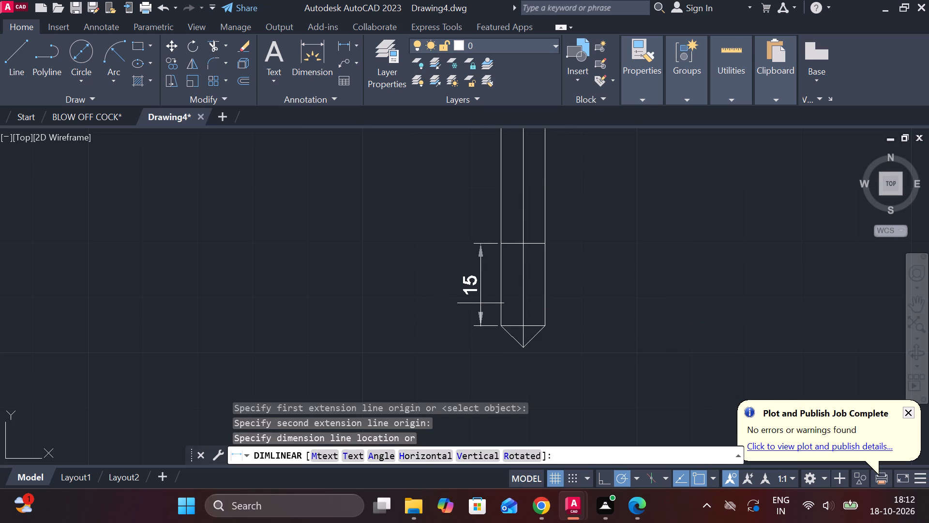
Add a horizontal linear dimension across the shank's bottom edge, placed below the pointed tip.
{"action": "left_click", "coordinate": [338, 46]}
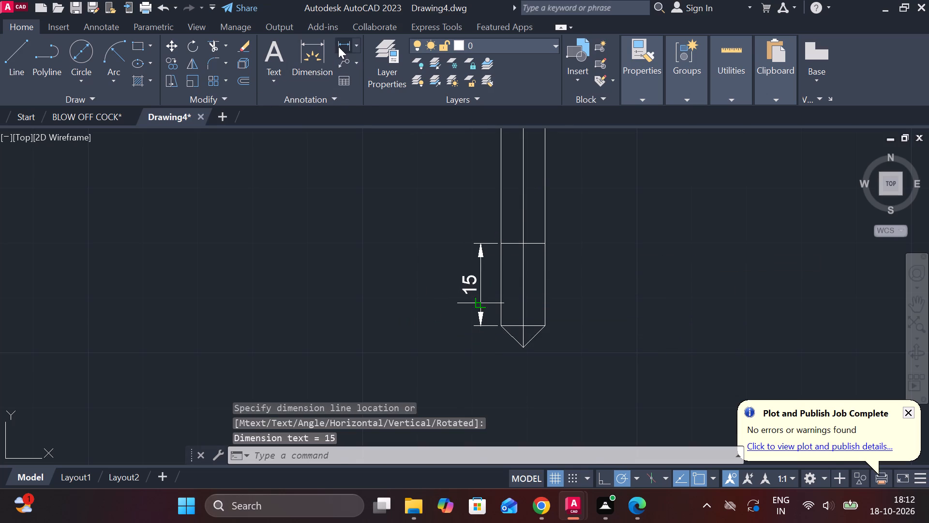
{"action": "left_click", "coordinate": [499, 325]}
{"action": "left_click", "coordinate": [550, 326]}
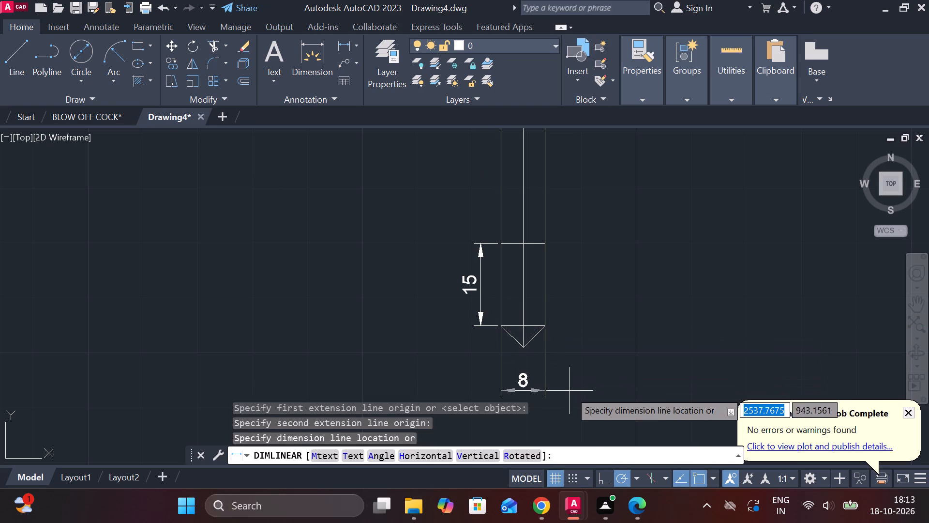
{"action": "left_click", "coordinate": [569, 372]}
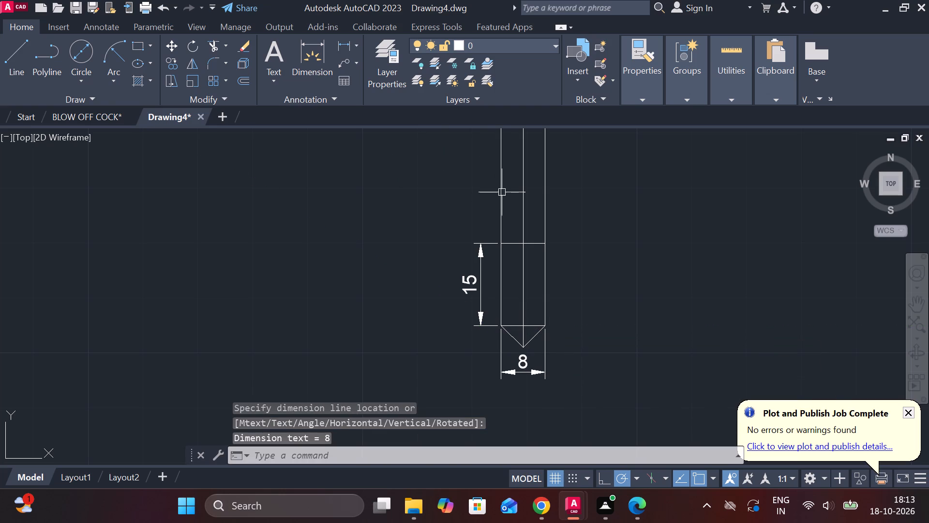
Add a vertical linear dimension for the shank's full length, placed left of the lower section's dimension.
{"action": "scroll", "coordinate": [501, 192], "scroll_direction": "down", "scroll_amount": 2}
{"action": "scroll", "coordinate": [568, 163], "scroll_direction": "down", "scroll_amount": 1}
{"action": "scroll", "coordinate": [560, 147], "scroll_direction": "up", "scroll_amount": 2}
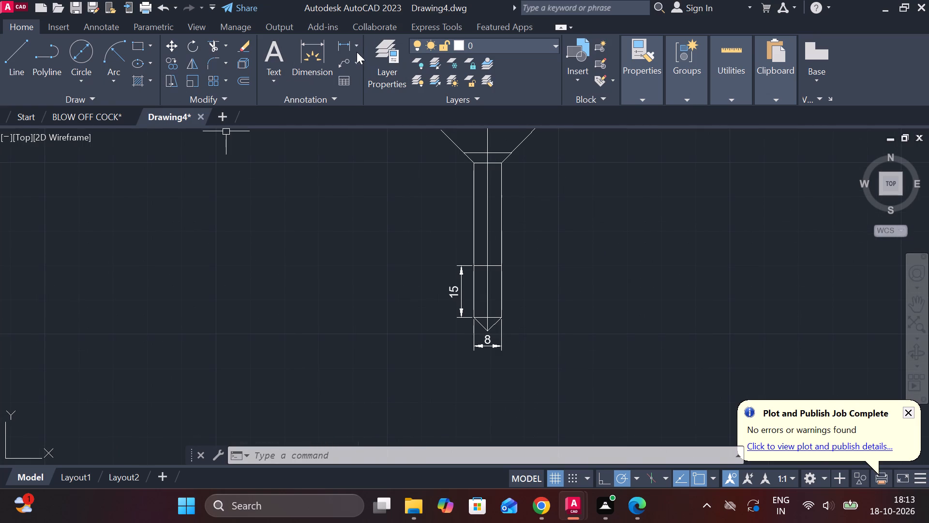
{"action": "left_click", "coordinate": [345, 45]}
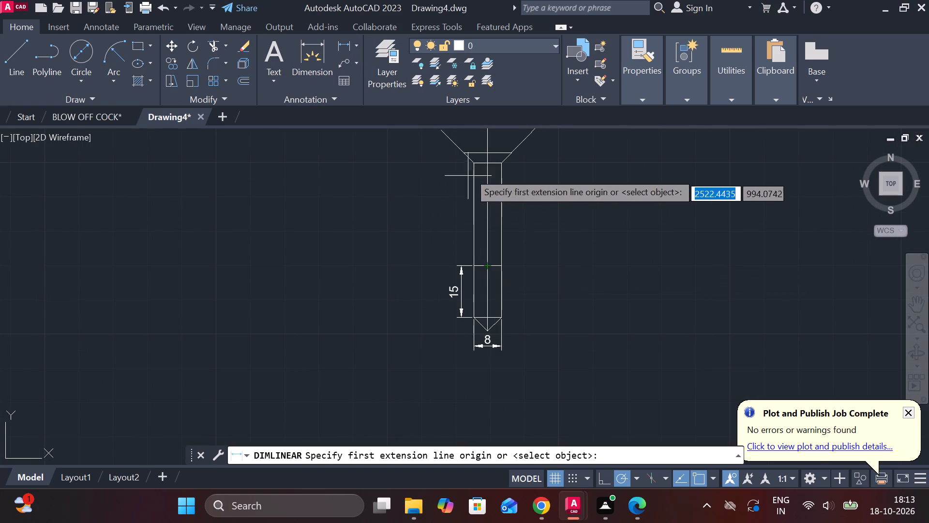
{"action": "left_click", "coordinate": [474, 162]}
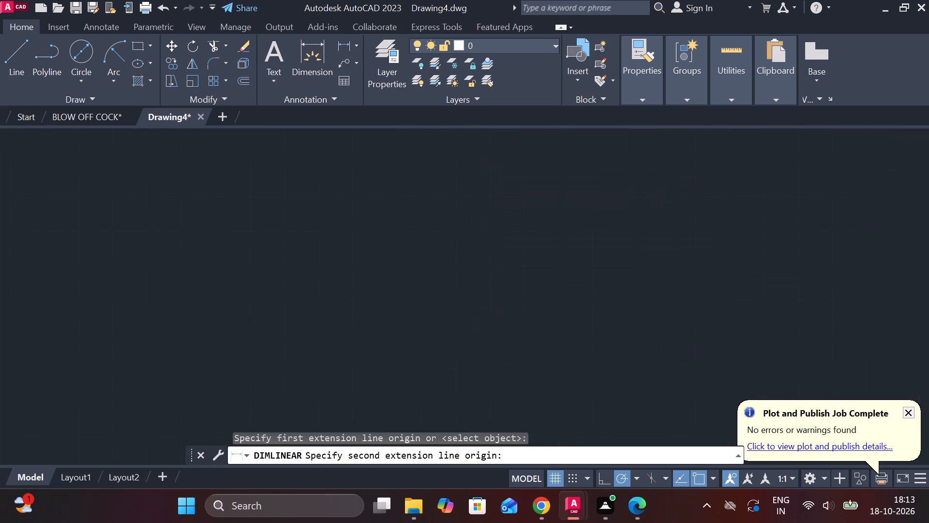
{"action": "left_click", "coordinate": [475, 317]}
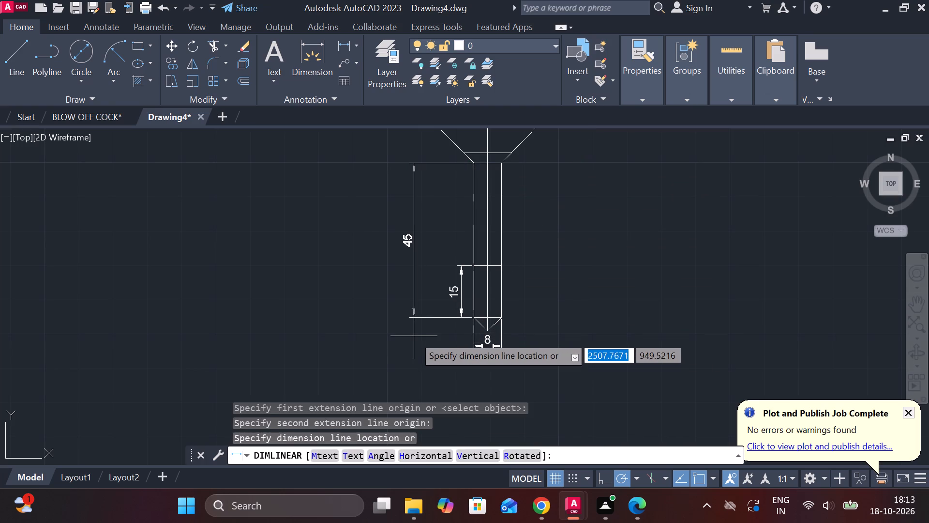
{"action": "left_click", "coordinate": [414, 336]}
Trim the two slanted flare lines where they extend above the head's horizontal top edge.
{"action": "scroll", "coordinate": [417, 175], "scroll_direction": "down", "scroll_amount": 3}
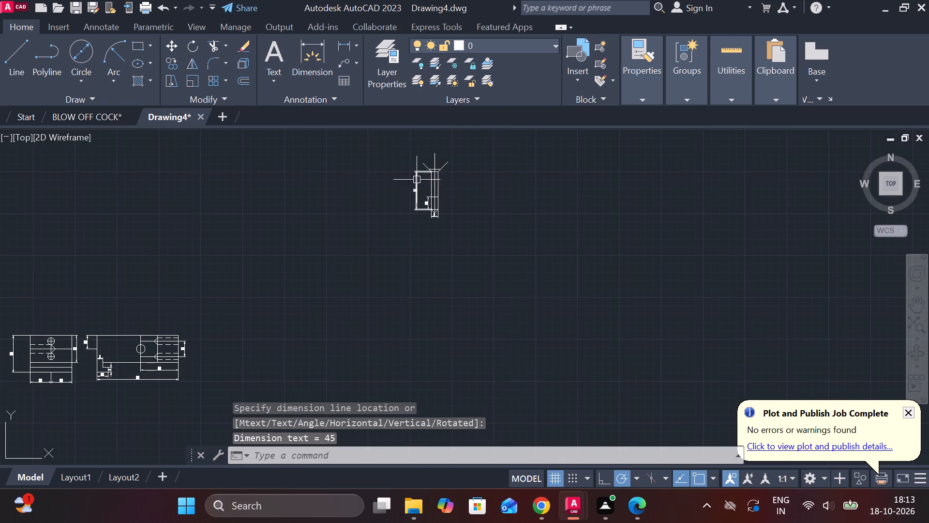
{"action": "scroll", "coordinate": [412, 141], "scroll_direction": "up", "scroll_amount": 3}
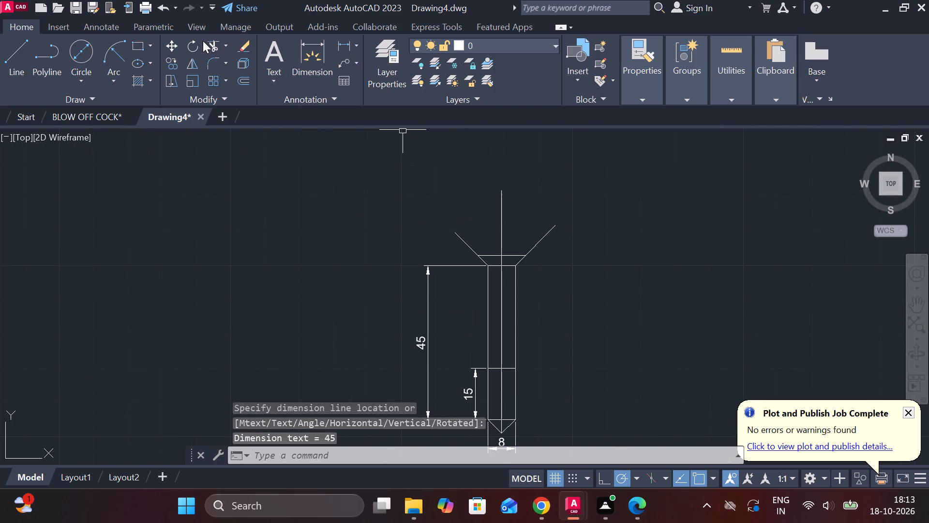
{"action": "left_click", "coordinate": [212, 49]}
{"action": "left_click", "coordinate": [455, 238]}
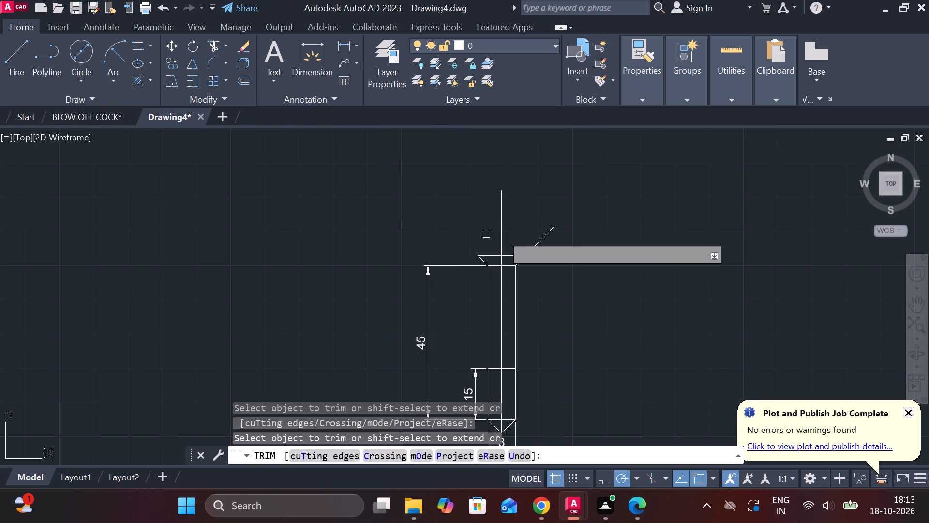
{"action": "left_click", "coordinate": [548, 234]}
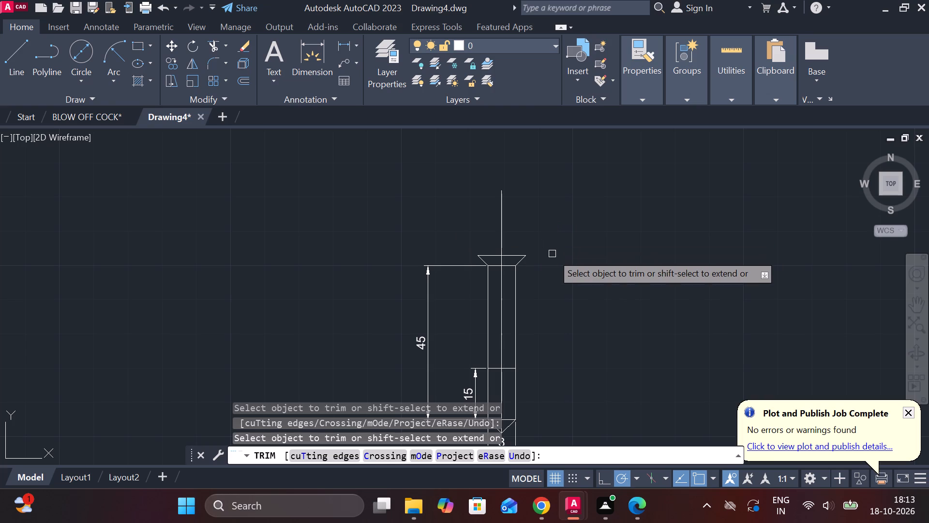
Add an angular dimension between the shank's top edge and the right slanted side of the flared head.
{"action": "scroll", "coordinate": [552, 254], "scroll_direction": "down", "scroll_amount": 1}
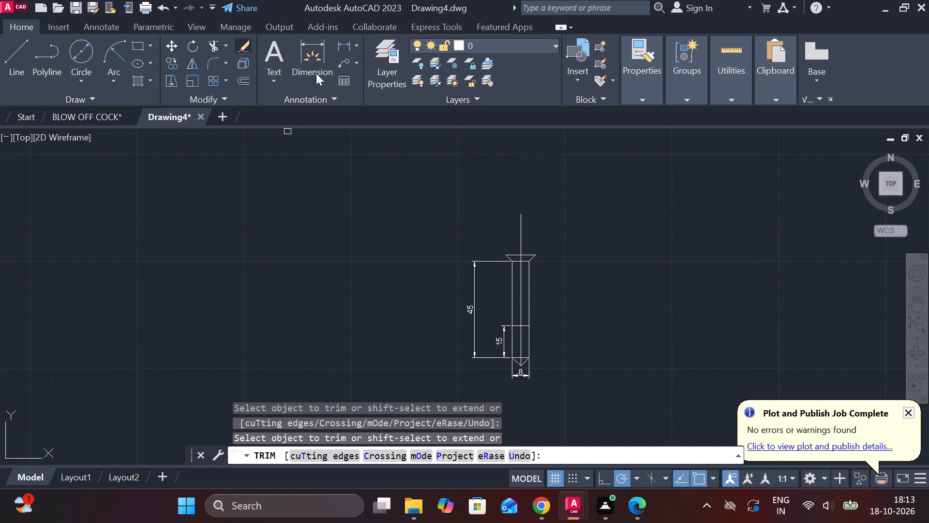
{"action": "left_click", "coordinate": [353, 49]}
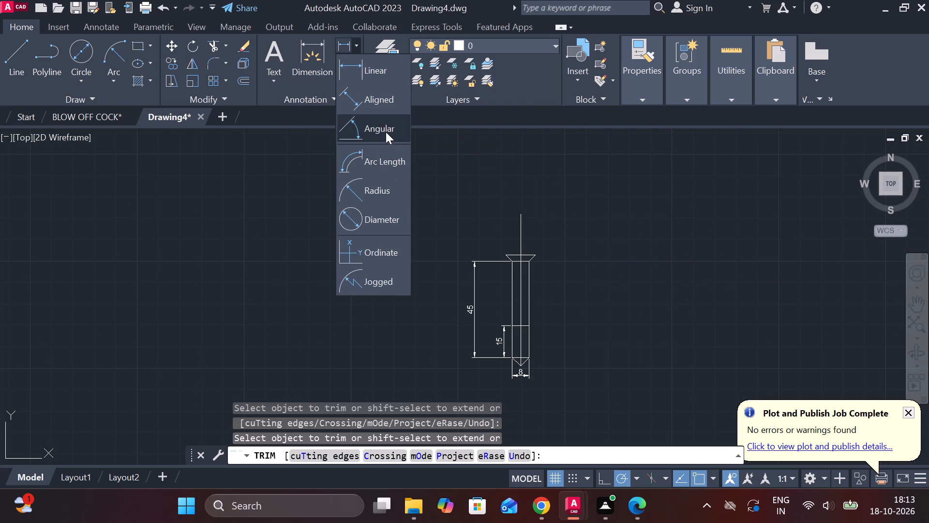
{"action": "left_click", "coordinate": [386, 132]}
{"action": "scroll", "coordinate": [532, 269], "scroll_direction": "up", "scroll_amount": 3}
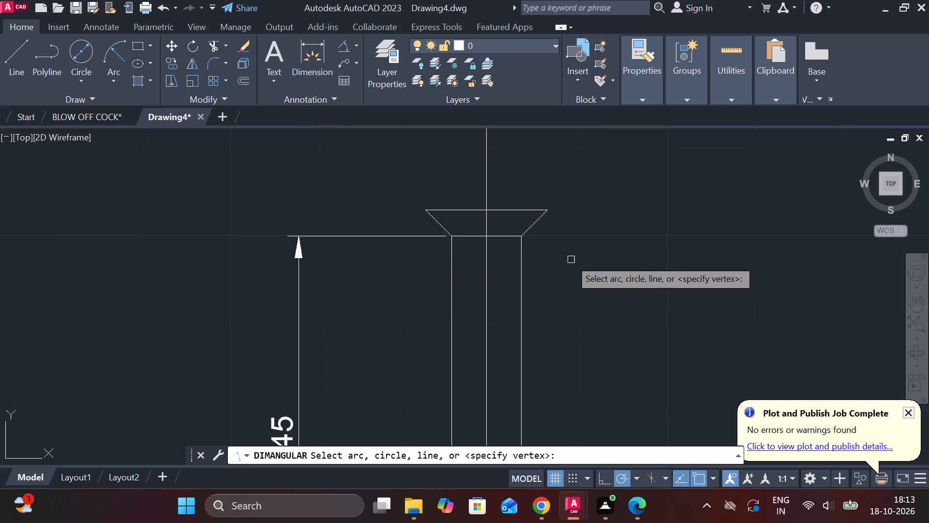
{"action": "left_click", "coordinate": [509, 235]}
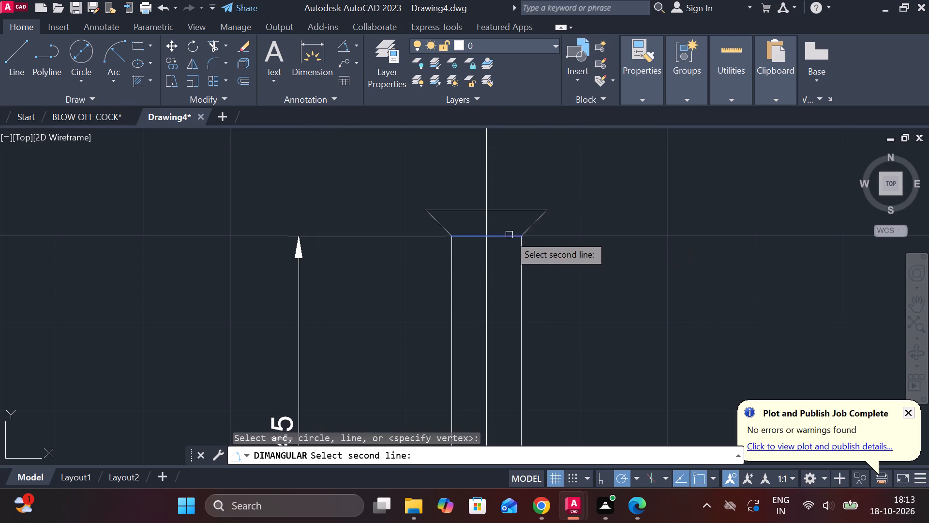
{"action": "left_click", "coordinate": [535, 220]}
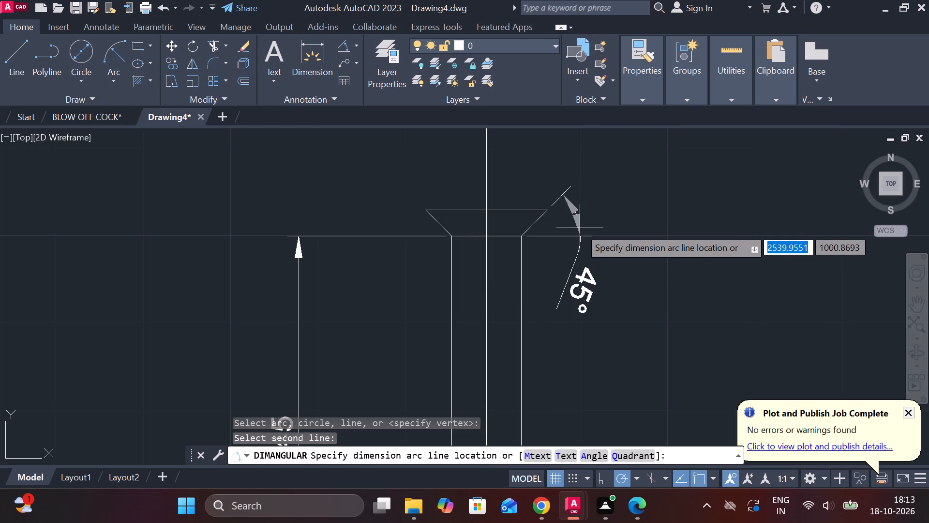
{"action": "left_click", "coordinate": [580, 228]}
Change the linetype of the part's vertical centre line to CENTER2.
{"action": "scroll", "coordinate": [700, 229], "scroll_direction": "down", "scroll_amount": 3}
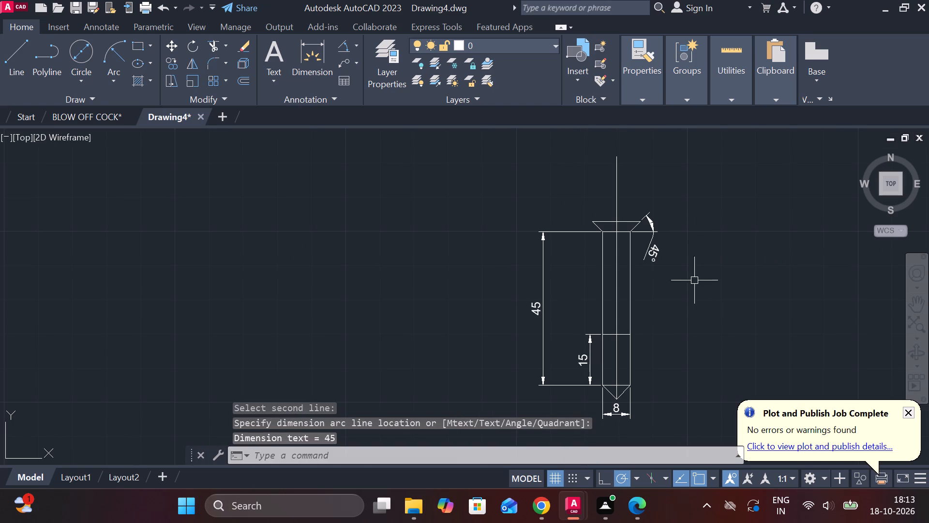
{"action": "scroll", "coordinate": [693, 285], "scroll_direction": "up", "scroll_amount": 1}
{"action": "scroll", "coordinate": [693, 285], "scroll_direction": "down", "scroll_amount": 1}
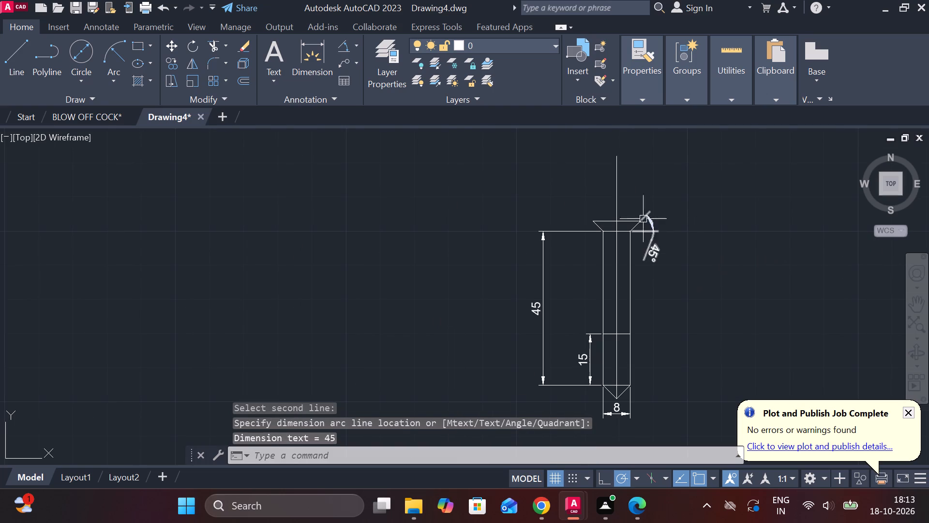
{"action": "left_click", "coordinate": [614, 198]}
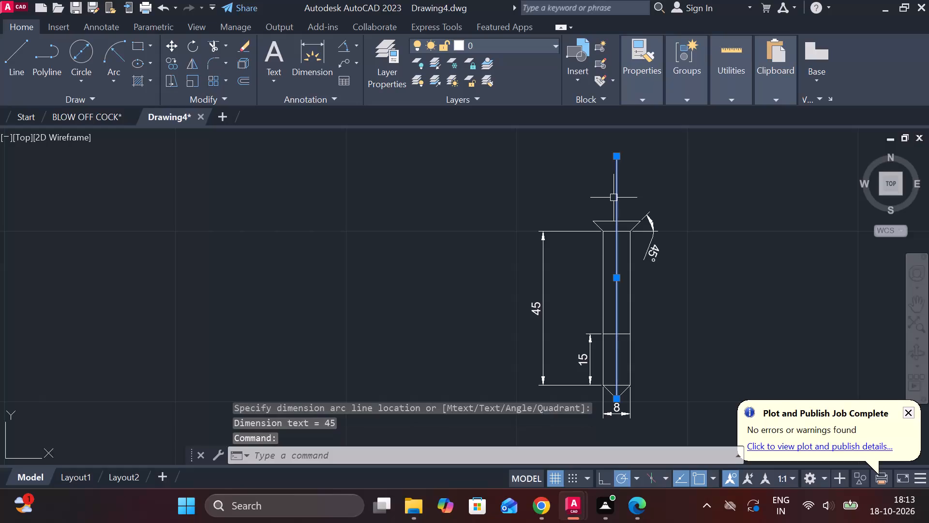
{"action": "left_click", "coordinate": [643, 99]}
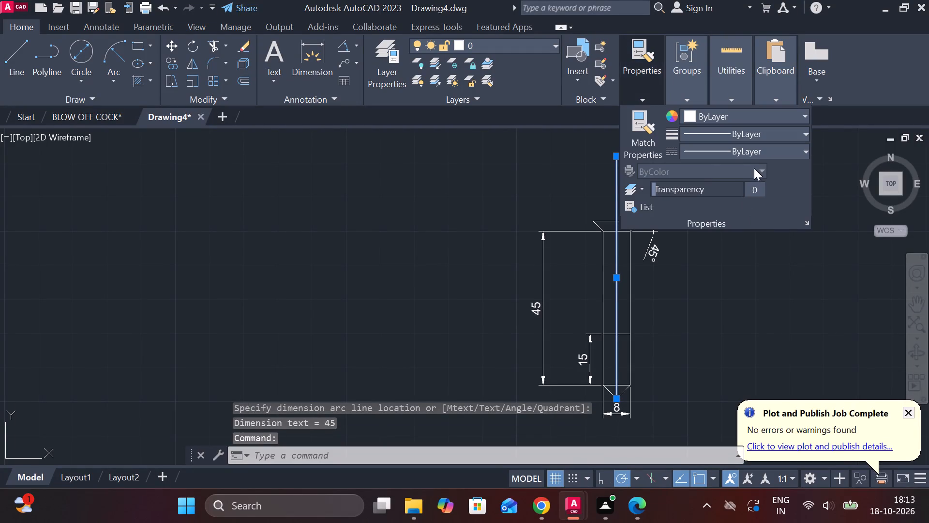
{"action": "left_click", "coordinate": [765, 147]}
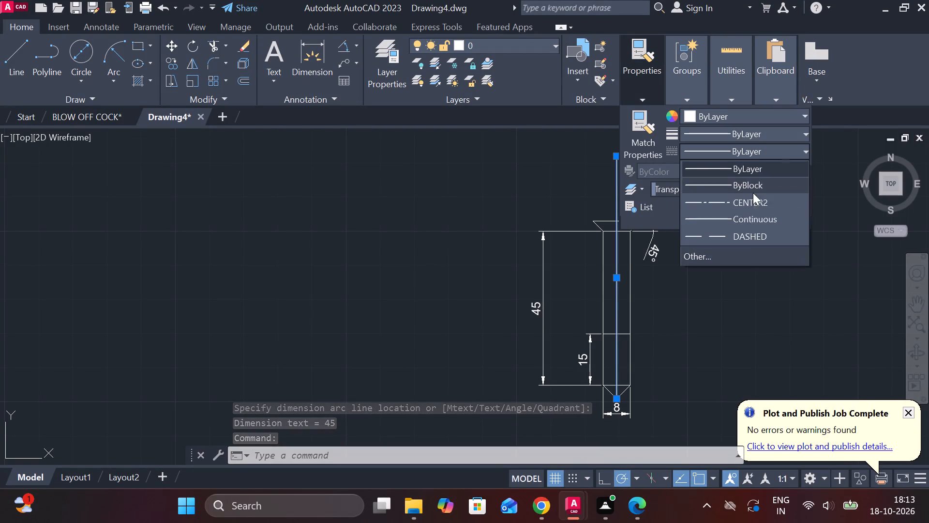
{"action": "left_click", "coordinate": [748, 199]}
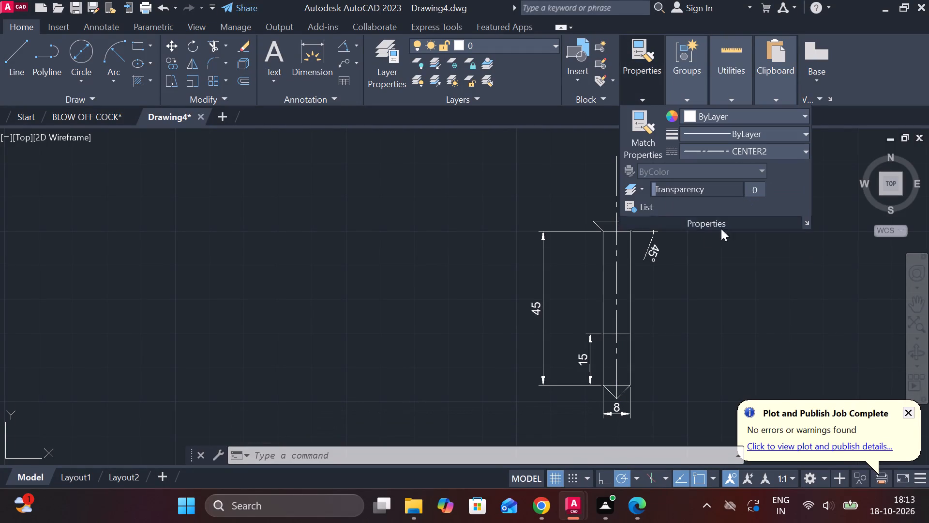
Move the whole flared pin with its dimensions and centre line to just above and right of the stepped block views.
{"action": "scroll", "coordinate": [468, 198], "scroll_direction": "down", "scroll_amount": 3}
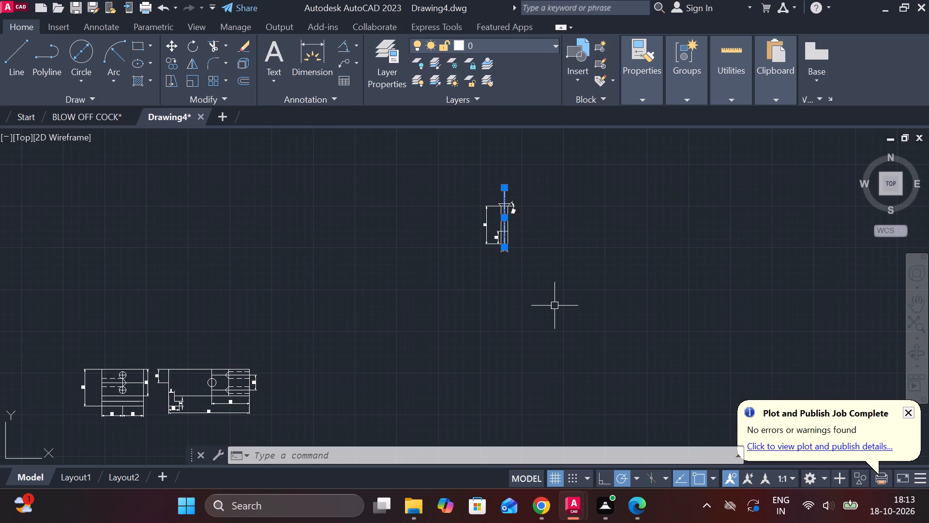
{"action": "left_click_drag", "start_coordinate": [444, 172], "coordinate": [477, 210]}
{"action": "left_click_drag", "start_coordinate": [486, 219], "coordinate": [499, 230]}
{"action": "left_click_drag", "start_coordinate": [509, 234], "coordinate": [554, 277]}
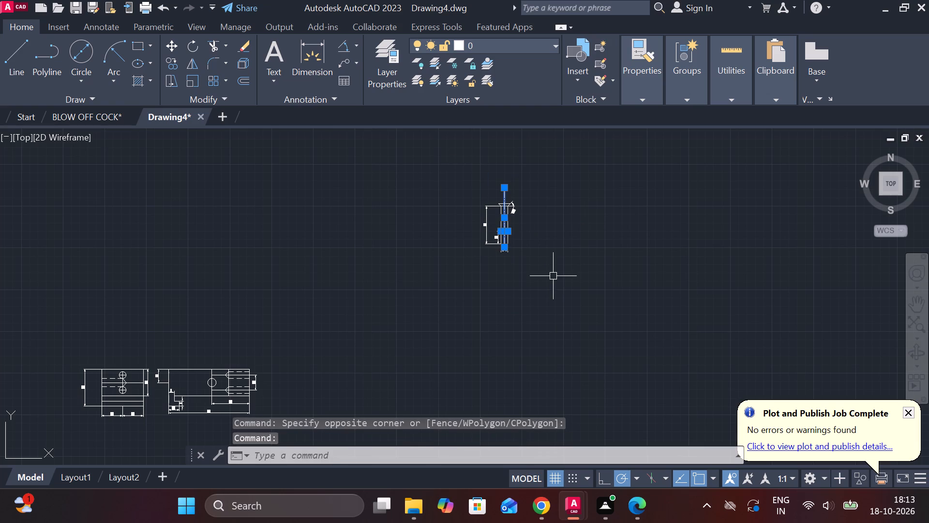
{"action": "left_click_drag", "start_coordinate": [554, 277], "coordinate": [554, 277]}
{"action": "left_click_drag", "start_coordinate": [420, 162], "coordinate": [494, 232]}
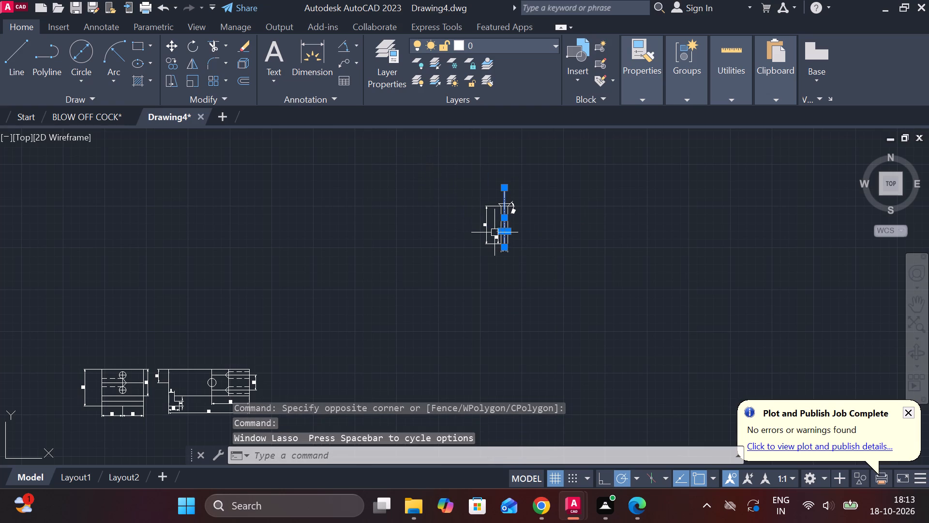
{"action": "left_click", "coordinate": [420, 145]}
{"action": "left_click", "coordinate": [554, 300]}
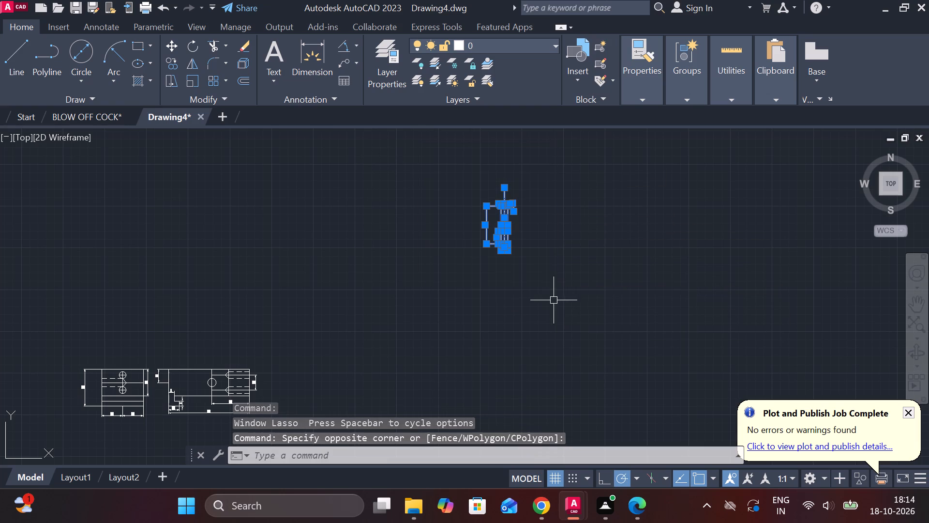
{"action": "left_click", "coordinate": [174, 37]}
{"action": "left_click", "coordinate": [510, 231]}
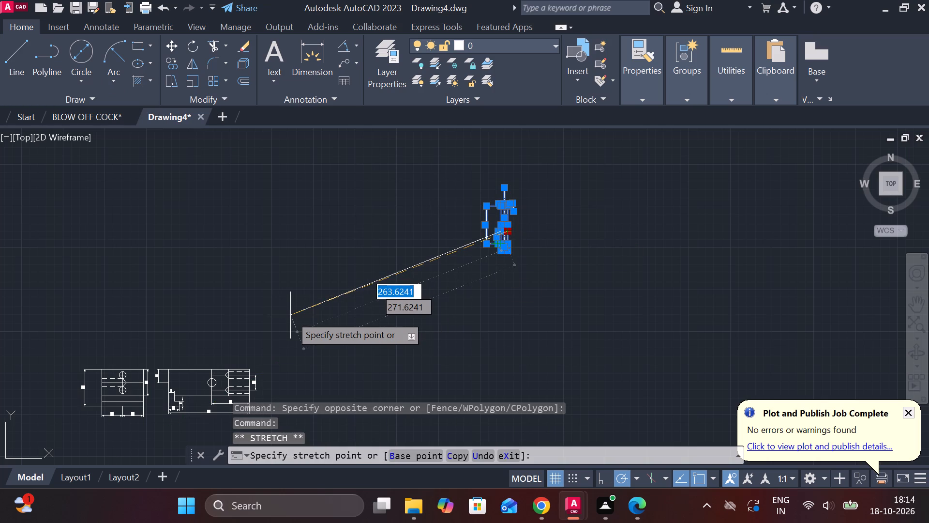
{"action": "key", "text": "Escape"}
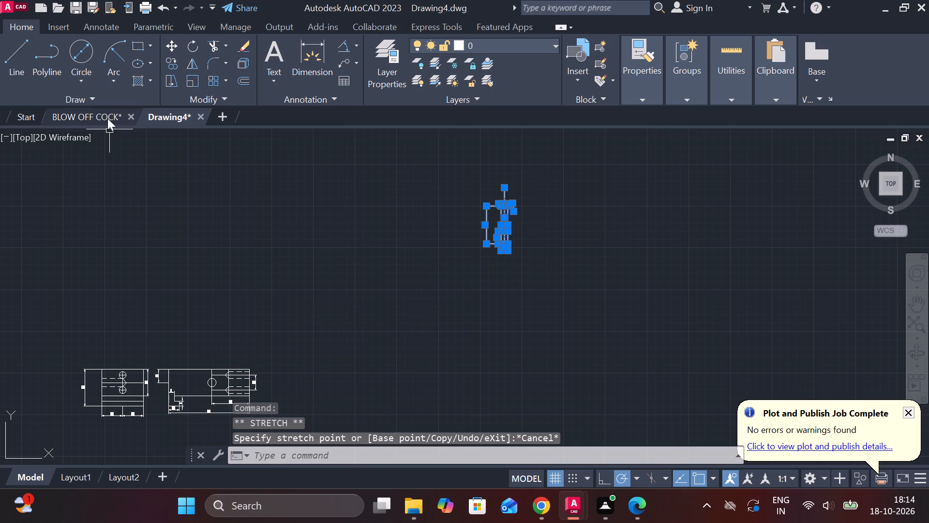
{"action": "left_click", "coordinate": [171, 51]}
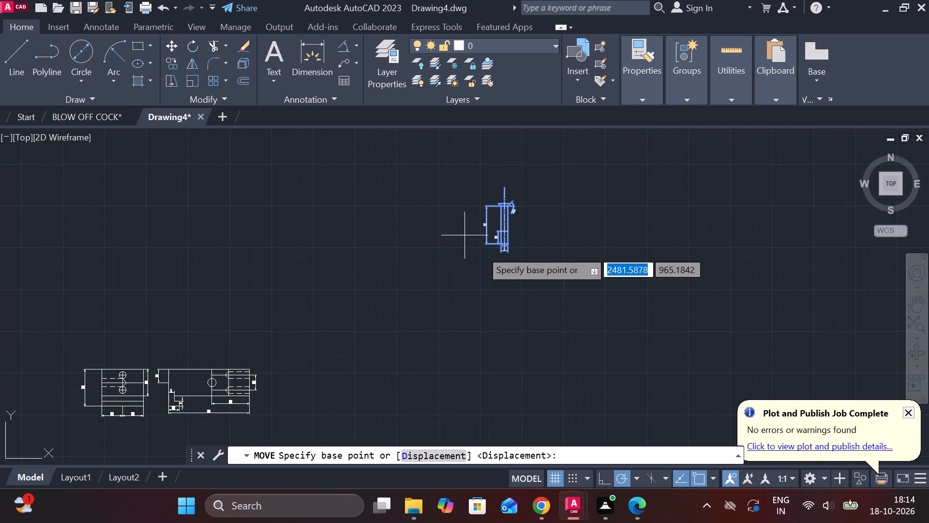
{"action": "left_click", "coordinate": [508, 230]}
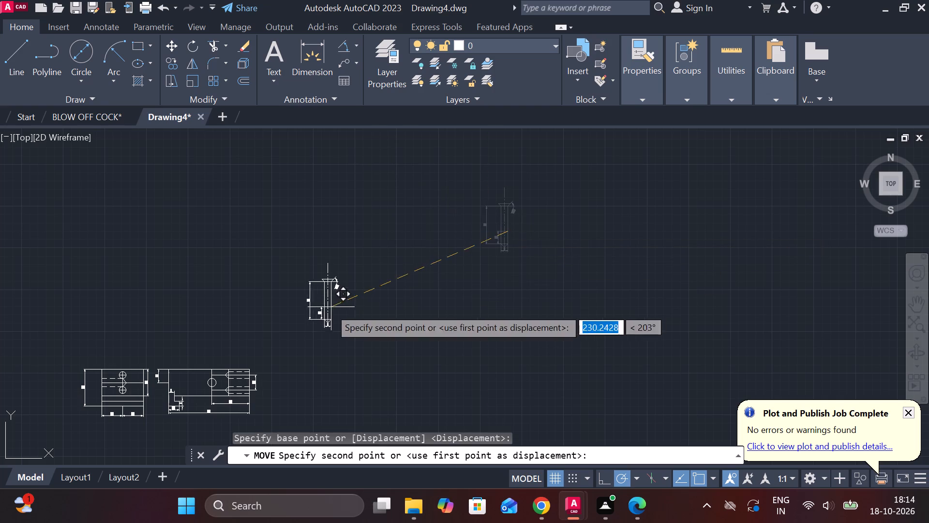
{"action": "left_click", "coordinate": [293, 333]}
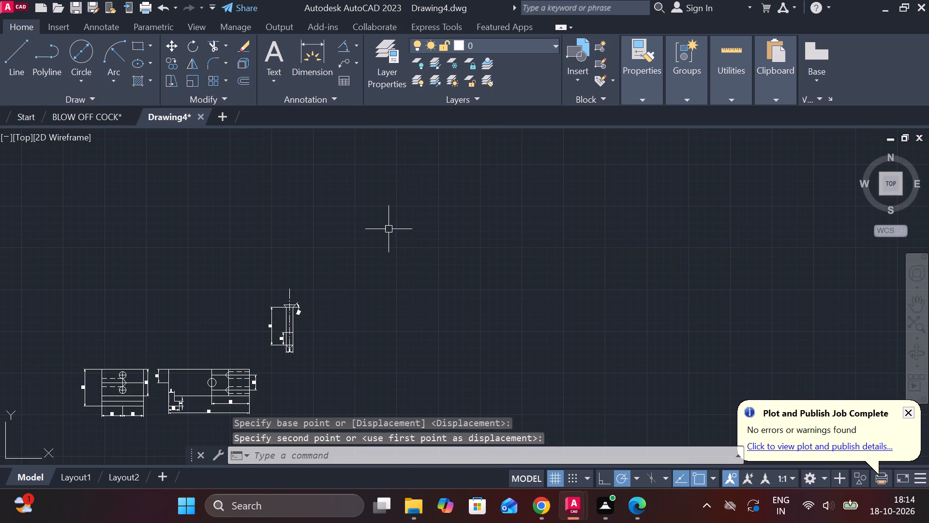
{"action": "key", "text": "Escape"}
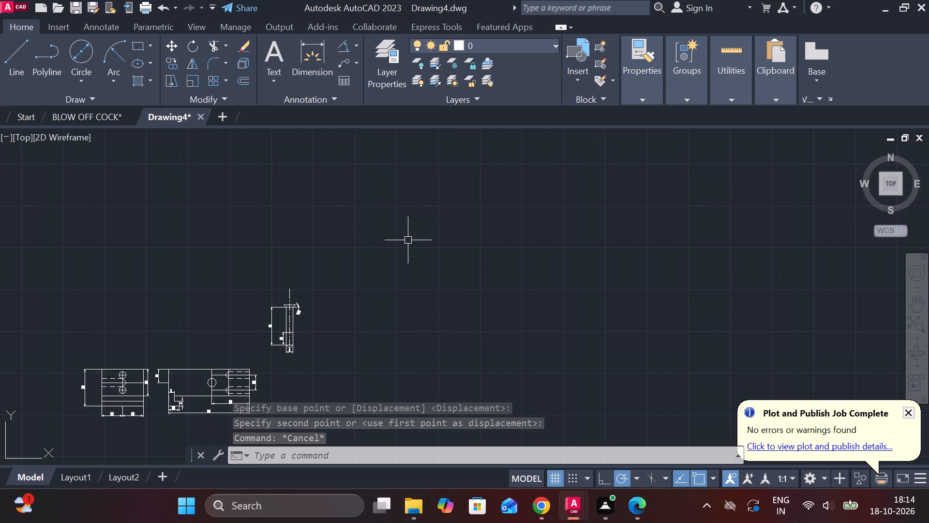
Examine the overall arrangement of the part views across the drawing.
{"action": "scroll", "coordinate": [300, 338], "scroll_direction": "down", "scroll_amount": 4}
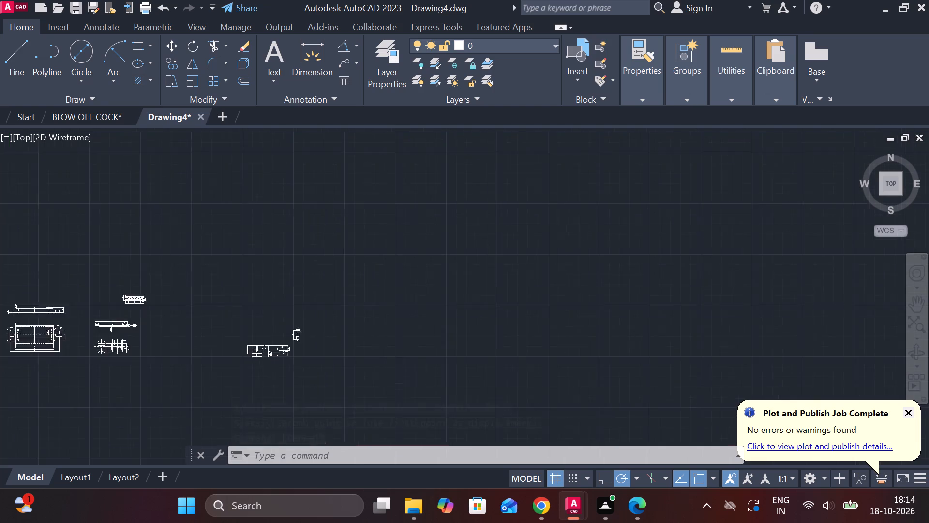
{"action": "scroll", "coordinate": [157, 371], "scroll_direction": "up", "scroll_amount": 3}
{"action": "scroll", "coordinate": [157, 371], "scroll_direction": "down", "scroll_amount": 1}
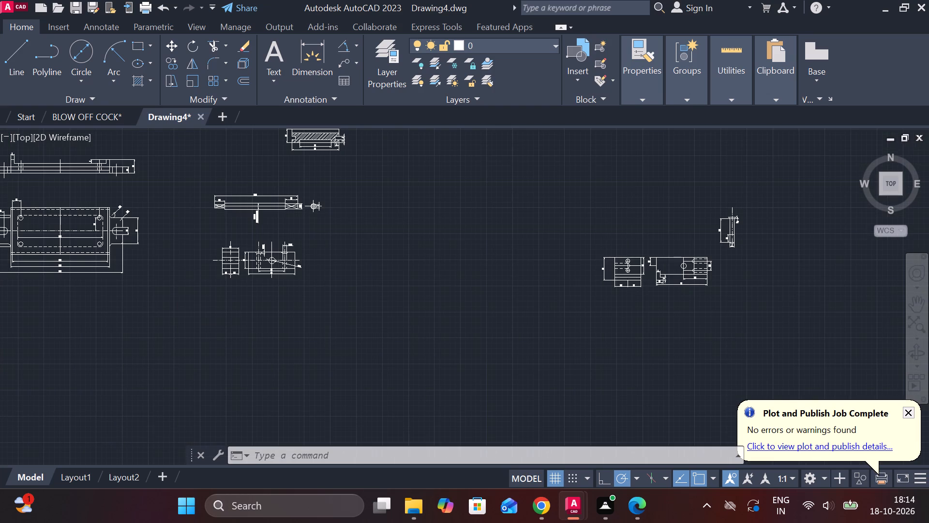
{"action": "scroll", "coordinate": [26, 271], "scroll_direction": "up", "scroll_amount": 1}
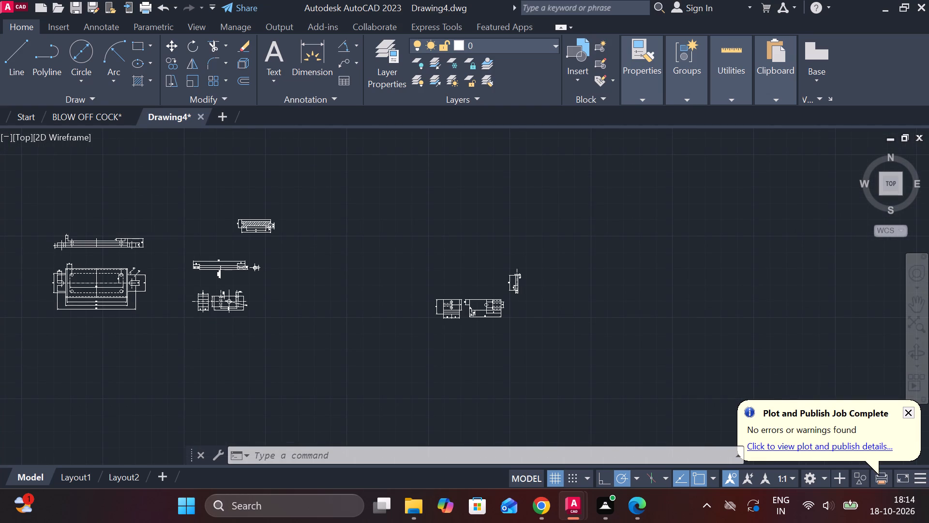
{"action": "scroll", "coordinate": [26, 271], "scroll_direction": "down", "scroll_amount": 1}
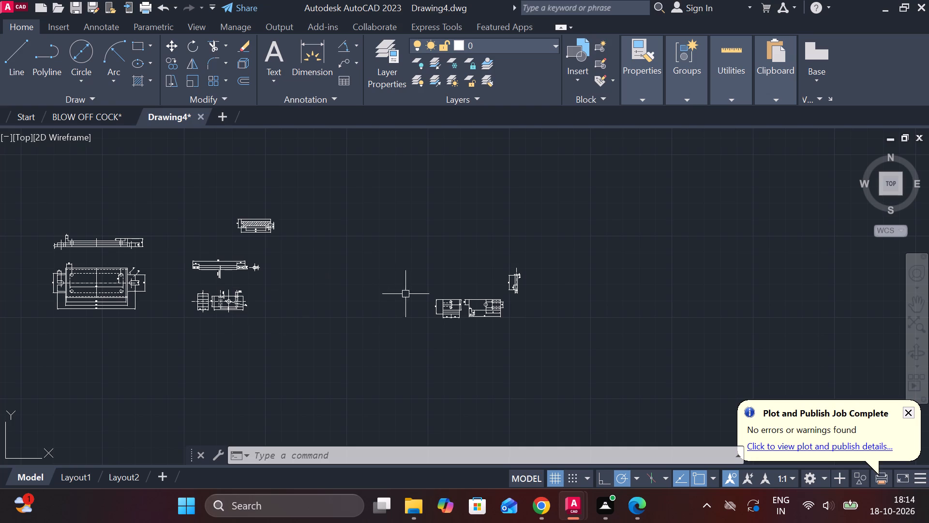
Draw an 8 mm diameter circle centred on the pin's vertical centre line, just above the flared head.
{"action": "scroll", "coordinate": [513, 261], "scroll_direction": "up", "scroll_amount": 5}
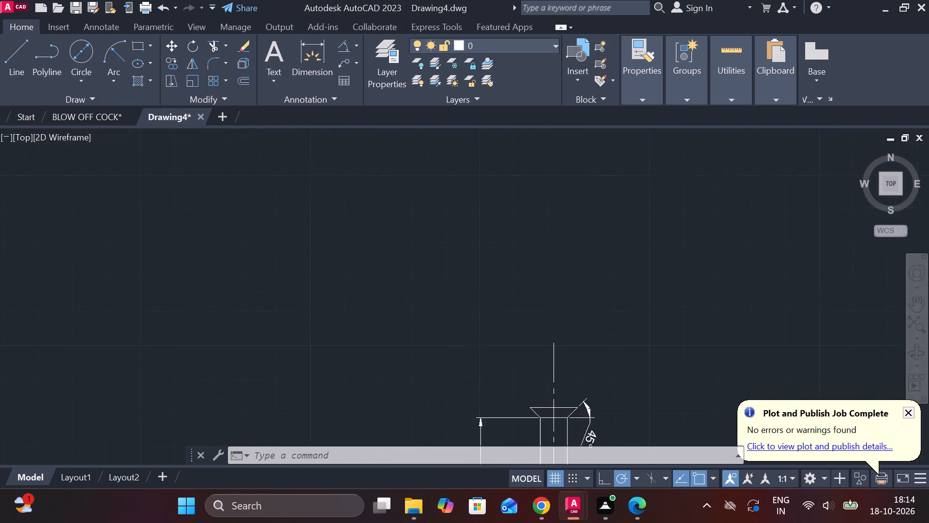
{"action": "scroll", "coordinate": [513, 261], "scroll_direction": "up", "scroll_amount": 1}
{"action": "scroll", "coordinate": [516, 290], "scroll_direction": "down", "scroll_amount": 2}
{"action": "scroll", "coordinate": [545, 392], "scroll_direction": "up", "scroll_amount": 1}
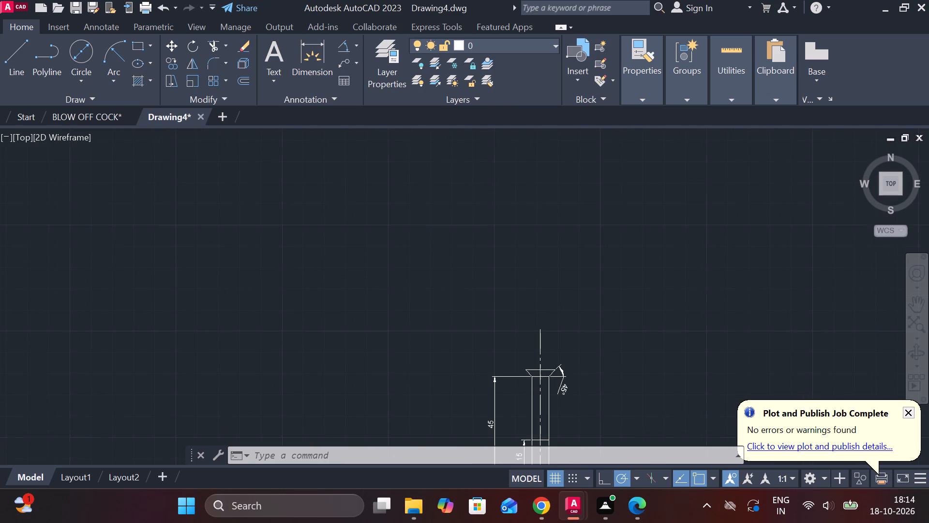
{"action": "scroll", "coordinate": [545, 392], "scroll_direction": "up", "scroll_amount": 2}
{"action": "scroll", "coordinate": [545, 392], "scroll_direction": "down", "scroll_amount": 1}
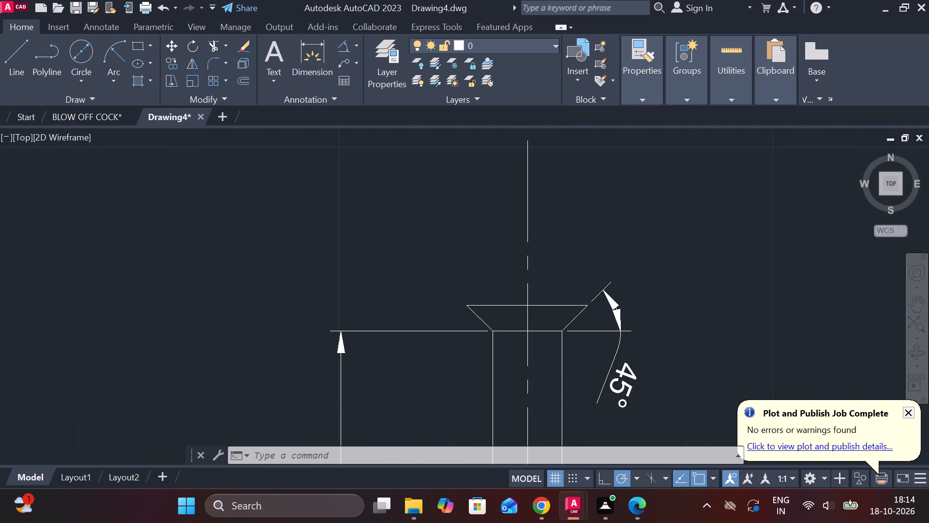
{"action": "left_click", "coordinate": [81, 54]}
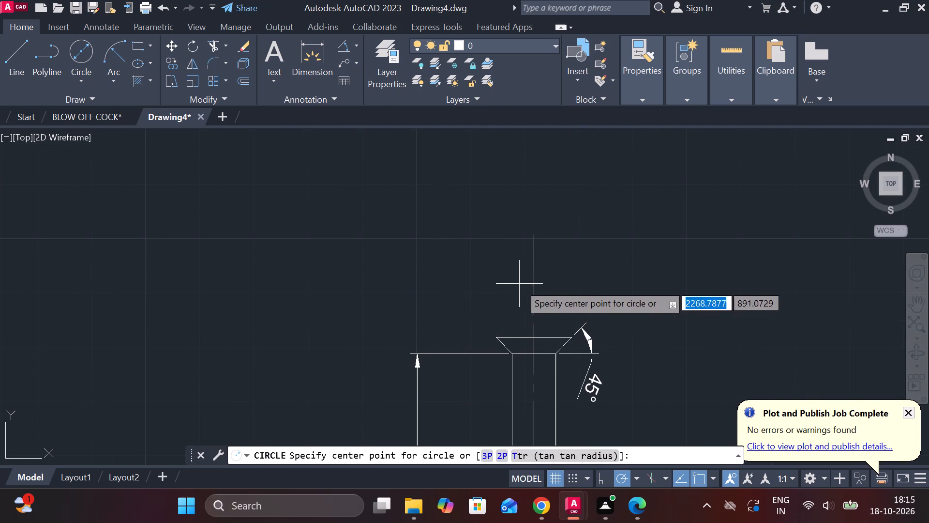
{"action": "left_click", "coordinate": [535, 286]}
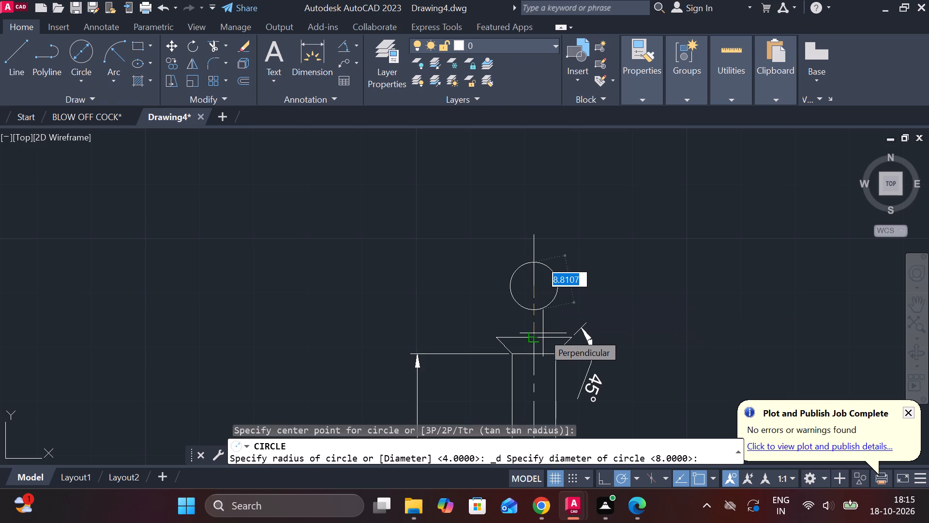
{"action": "key", "text": "8"}
{"action": "key", "text": "Return"}
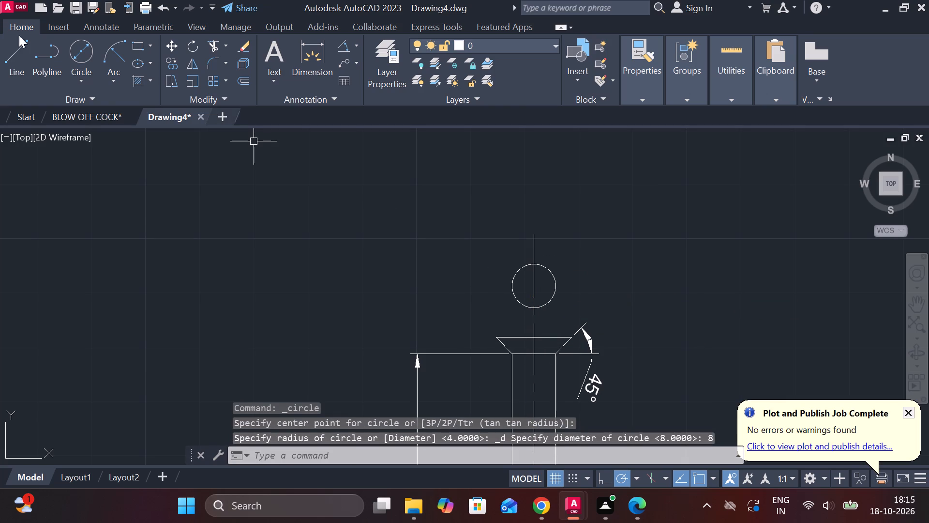
Draw a horizontal centre line through the circle's centre, extending beyond the circle on both sides.
{"action": "left_click", "coordinate": [20, 48]}
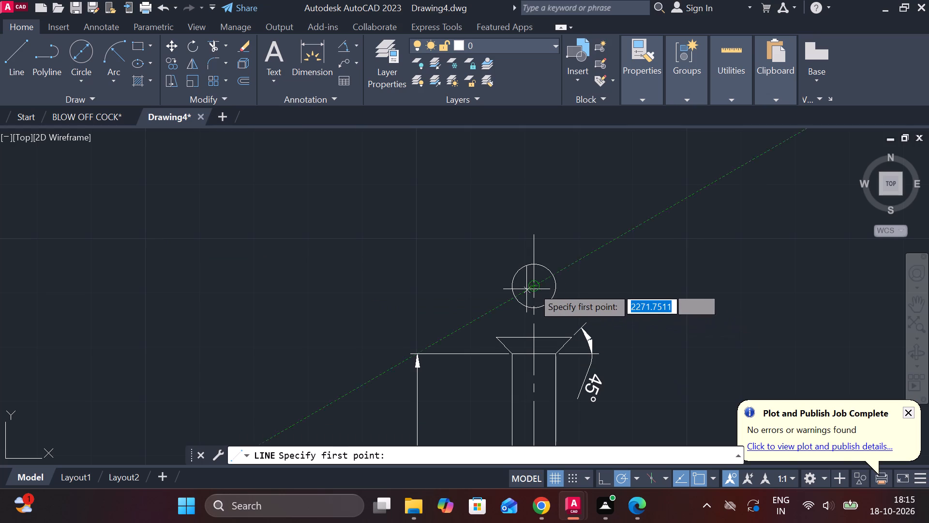
{"action": "left_click", "coordinate": [474, 287]}
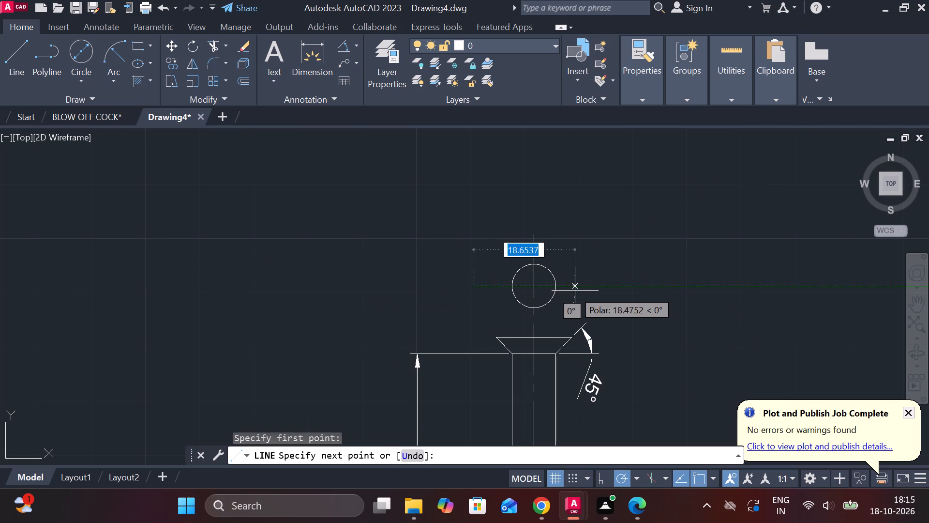
{"action": "left_click", "coordinate": [584, 289]}
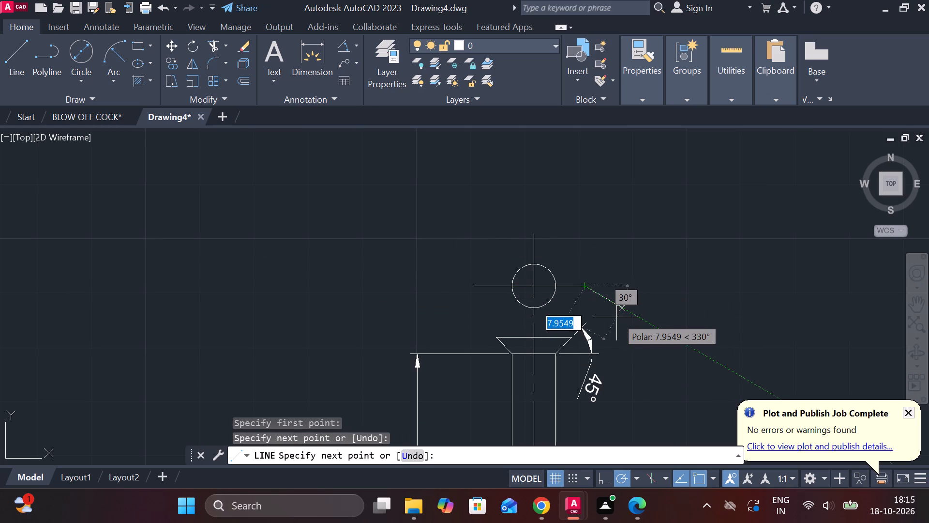
{"action": "key", "text": "Escape"}
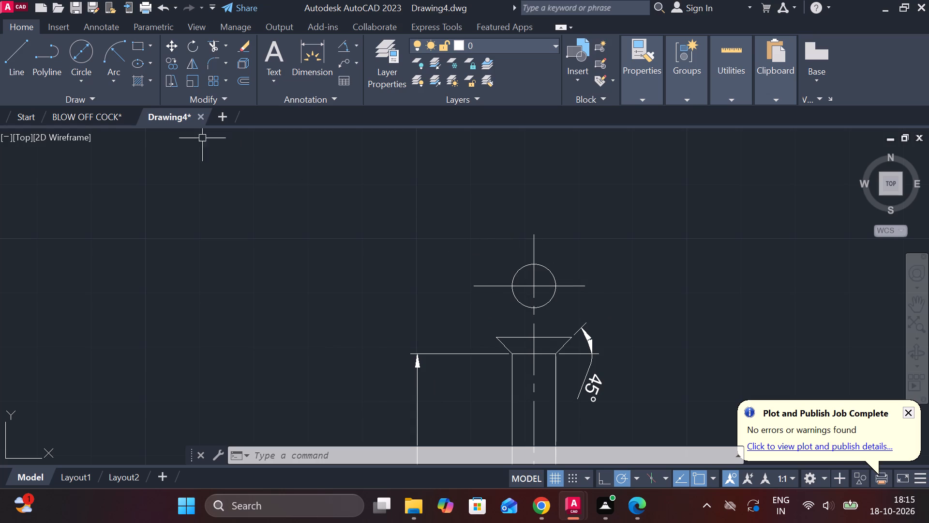
Draw a diagonal line through the circle's centre, from its upper-left edge to its lower-right edge.
{"action": "left_click", "coordinate": [9, 60]}
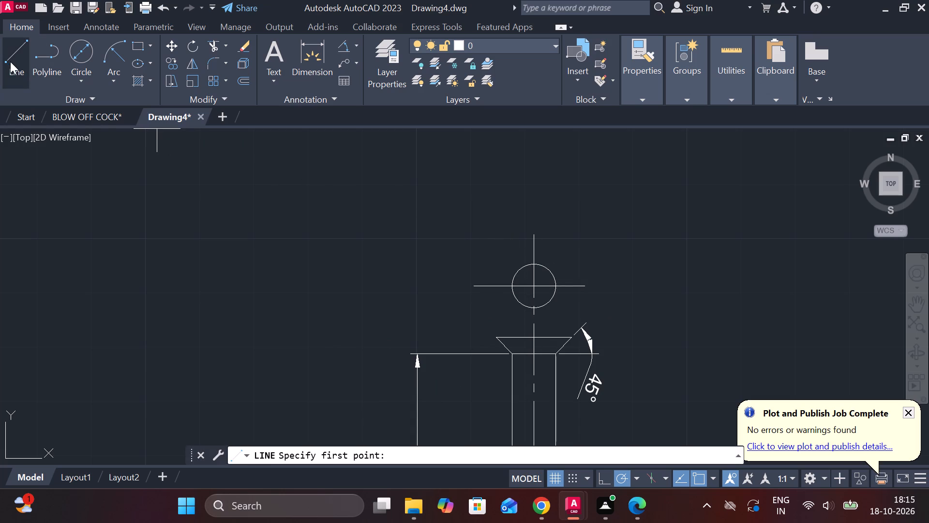
{"action": "left_click", "coordinate": [519, 270]}
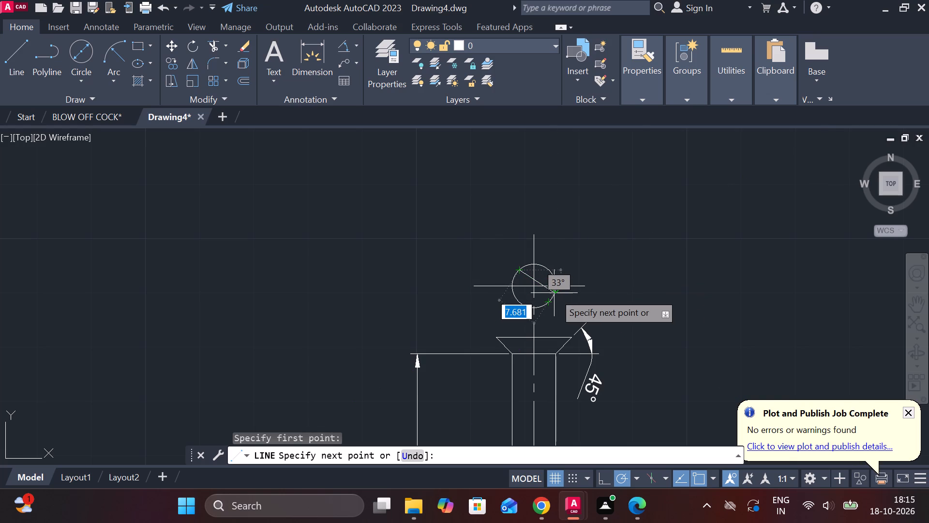
{"action": "left_click", "coordinate": [554, 293]}
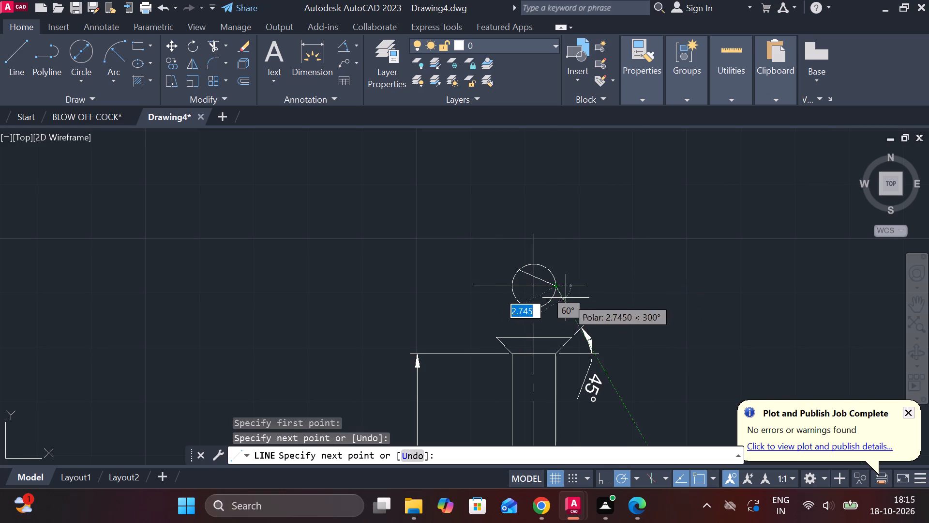
{"action": "key", "text": "ctrl+z"}
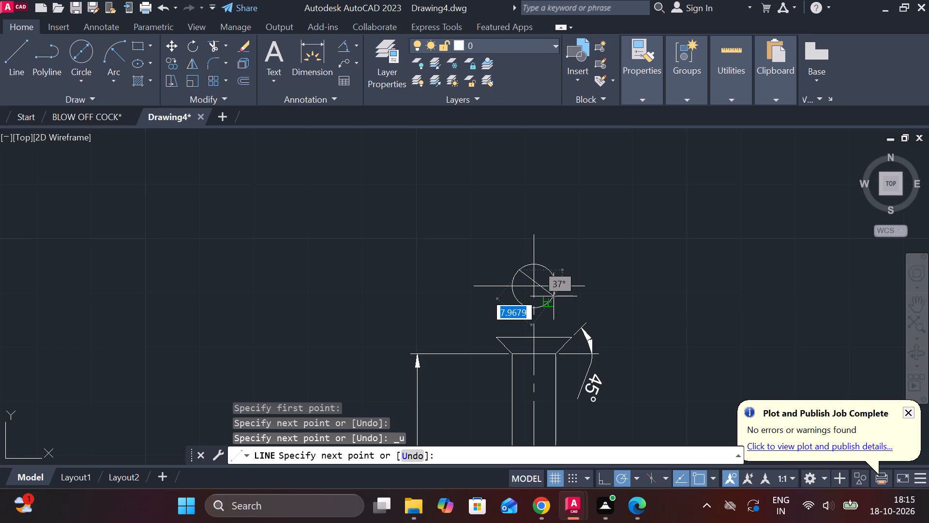
{"action": "left_click", "coordinate": [554, 296]}
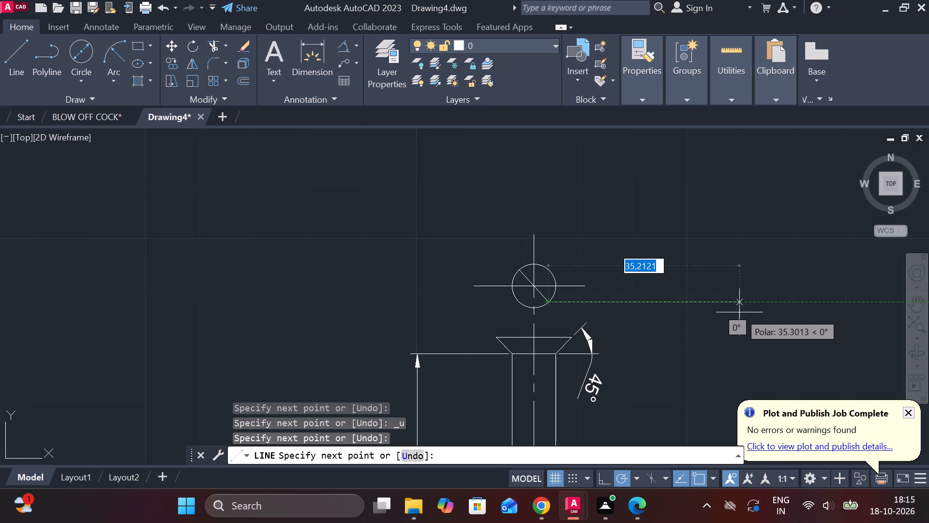
{"action": "key", "text": "Escape"}
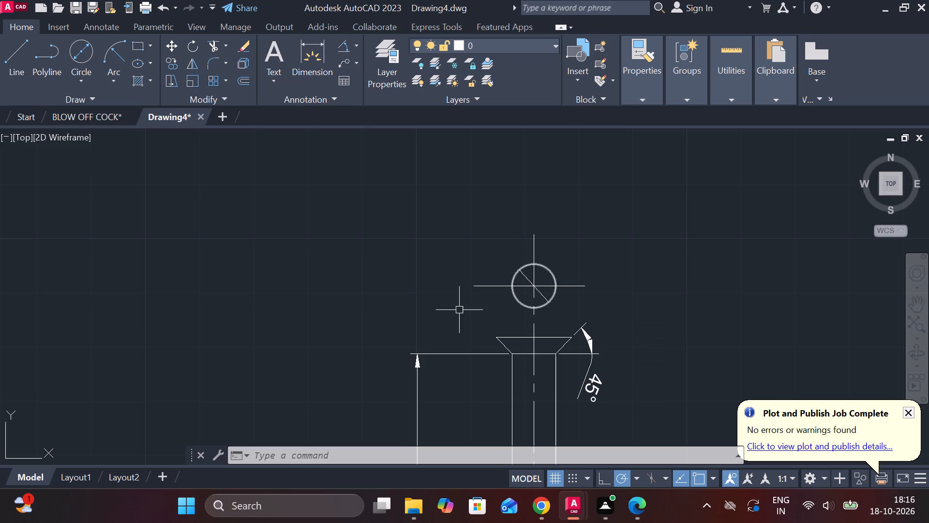
Draw a 1 mm diameter circle centred on the midpoint of the flared head's top edge.
{"action": "left_click", "coordinate": [76, 81]}
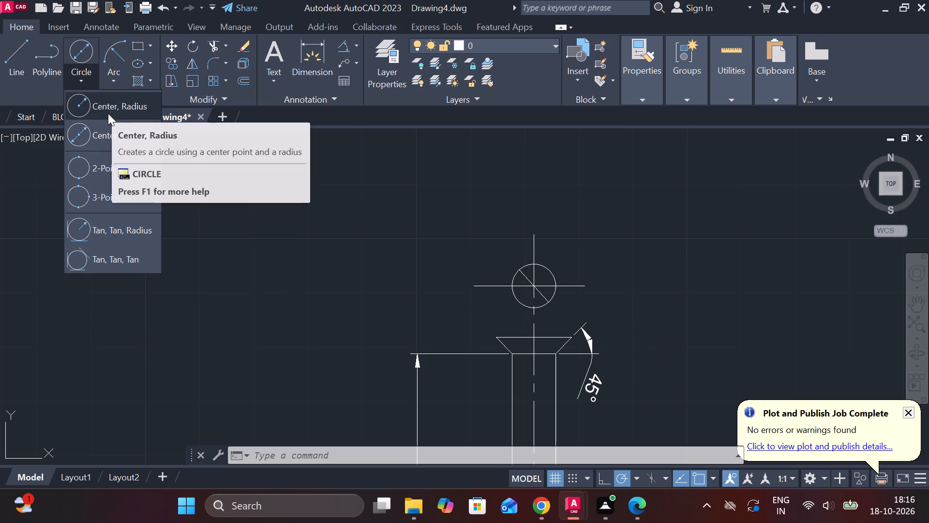
{"action": "left_click", "coordinate": [103, 132]}
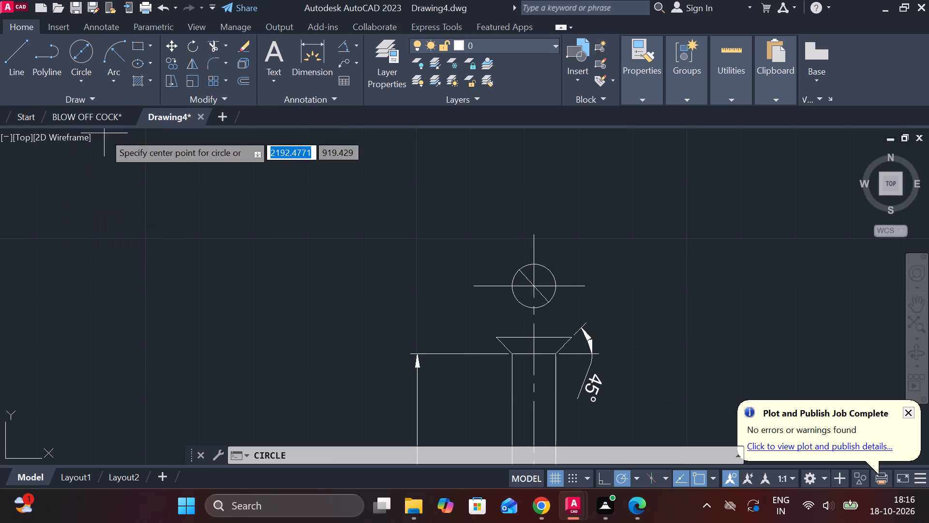
{"action": "left_click", "coordinate": [534, 339]}
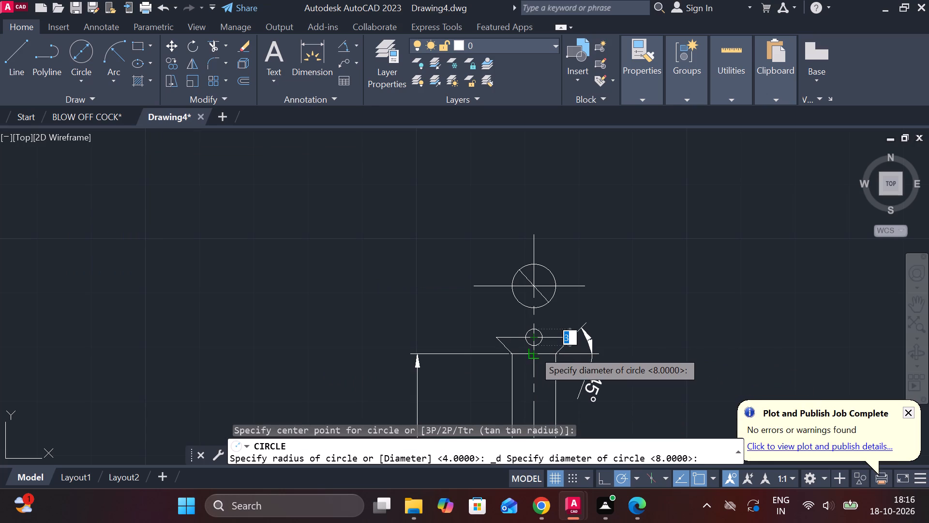
{"action": "key", "text": "1"}
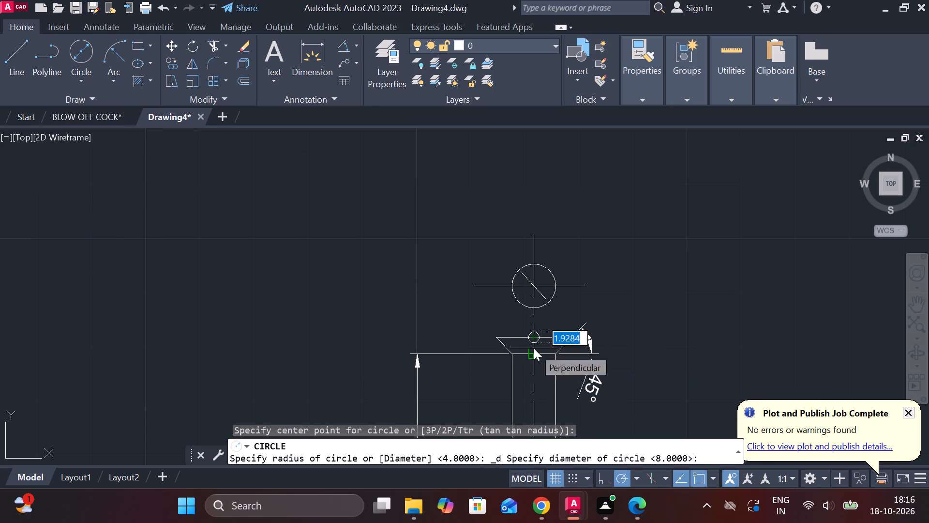
{"action": "key", "text": "Return"}
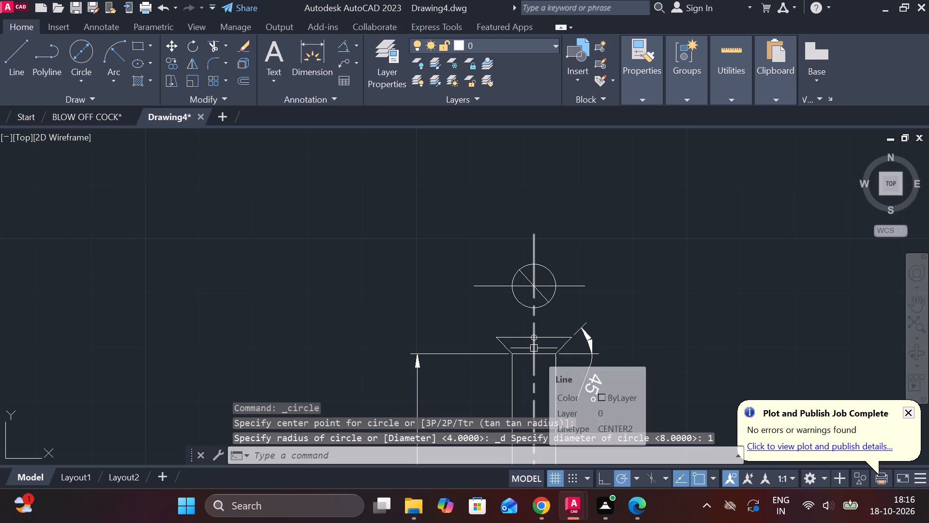
Enlarge the small circle on the head's top edge to a 2 mm radius.
{"action": "scroll", "coordinate": [548, 358], "scroll_direction": "up", "scroll_amount": 1}
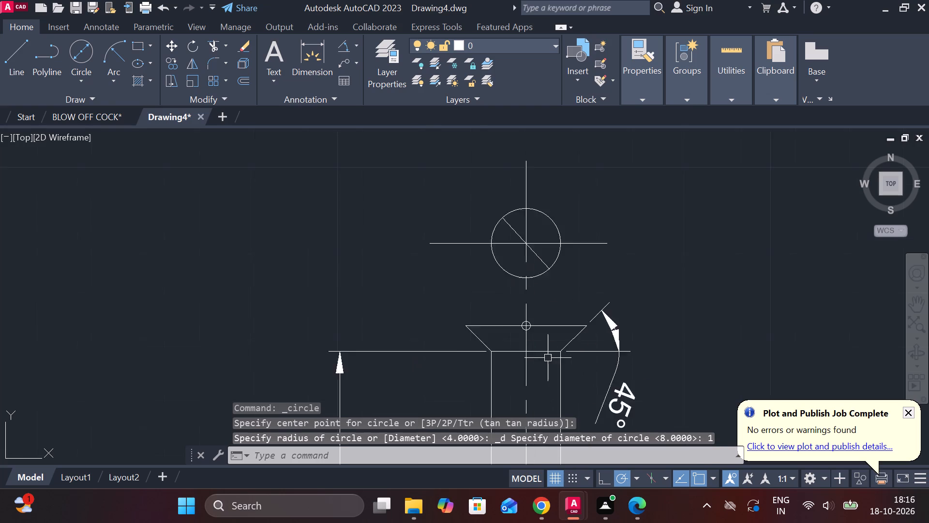
{"action": "scroll", "coordinate": [548, 358], "scroll_direction": "up", "scroll_amount": 2}
{"action": "left_click", "coordinate": [499, 283]}
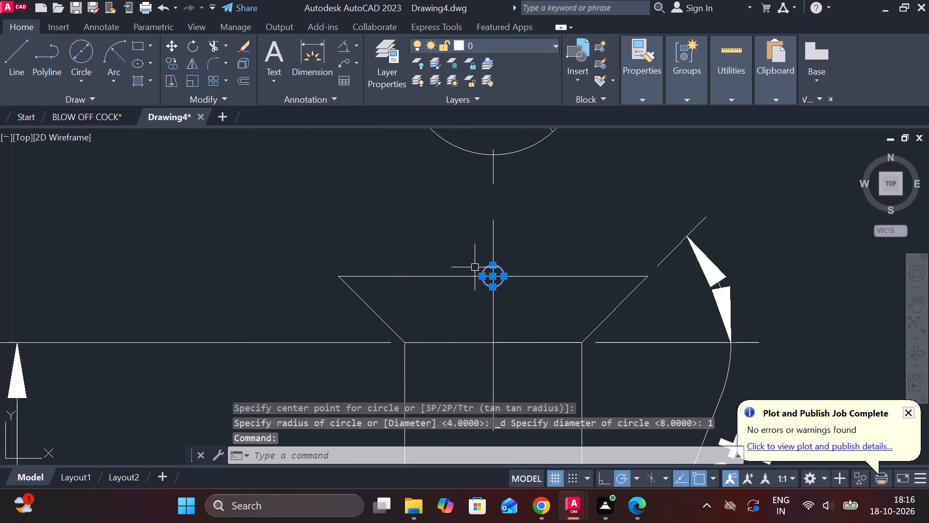
{"action": "left_click", "coordinate": [492, 288]}
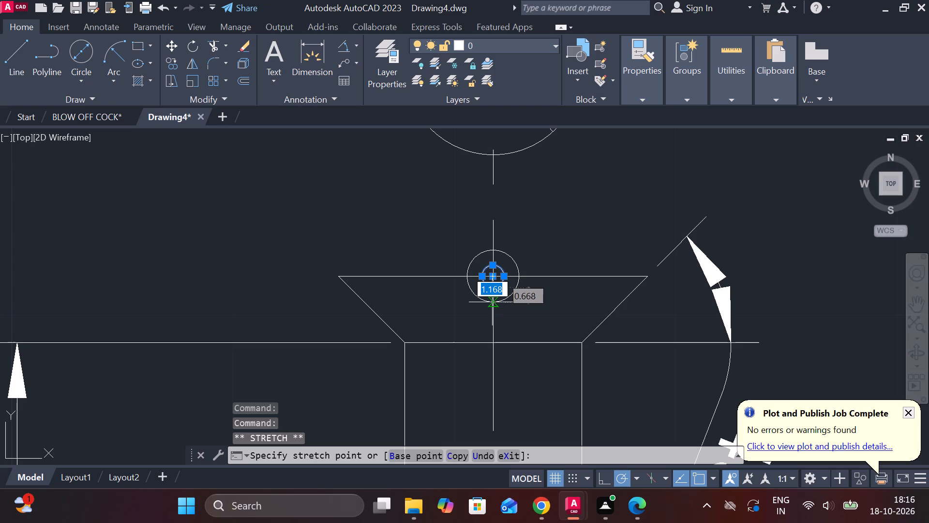
{"action": "key", "text": "2"}
{"action": "key", "text": "Return"}
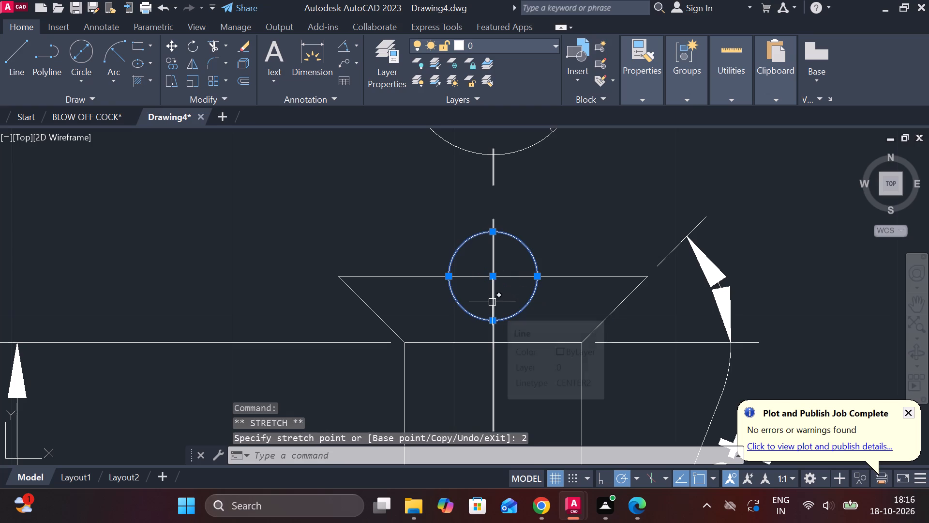
Trim the circle's upper half and the head's top edge inside it to leave a semicircular notch.
{"action": "scroll", "coordinate": [492, 302], "scroll_direction": "down", "scroll_amount": 4}
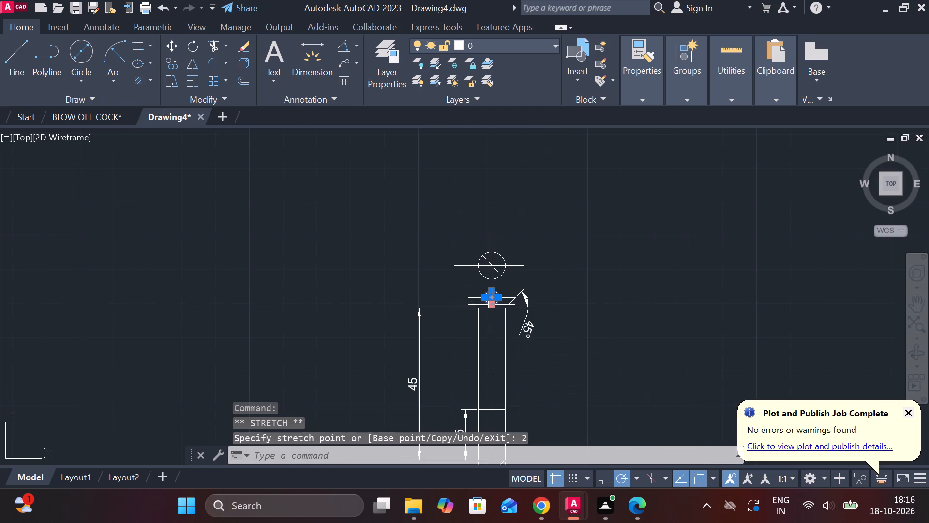
{"action": "scroll", "coordinate": [492, 302], "scroll_direction": "up", "scroll_amount": 3}
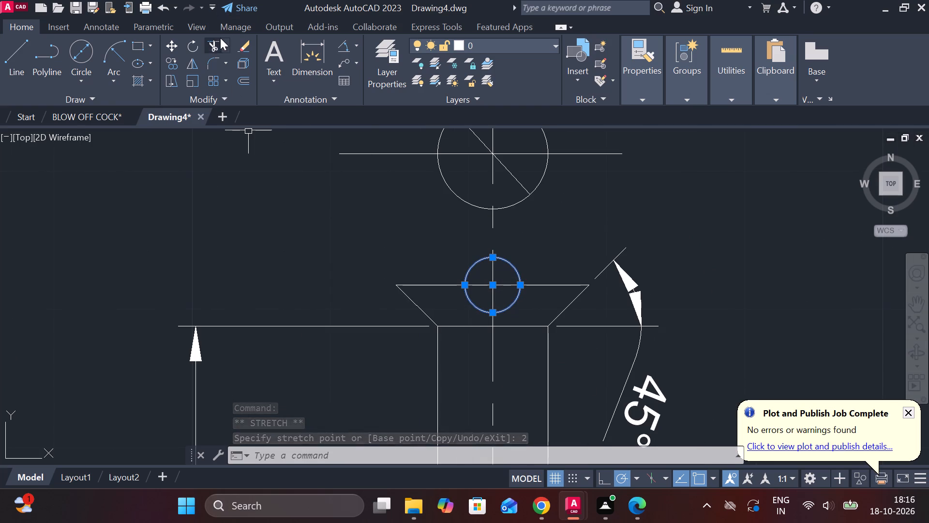
{"action": "left_click", "coordinate": [209, 50]}
{"action": "left_click", "coordinate": [209, 50]}
{"action": "left_click", "coordinate": [212, 45]}
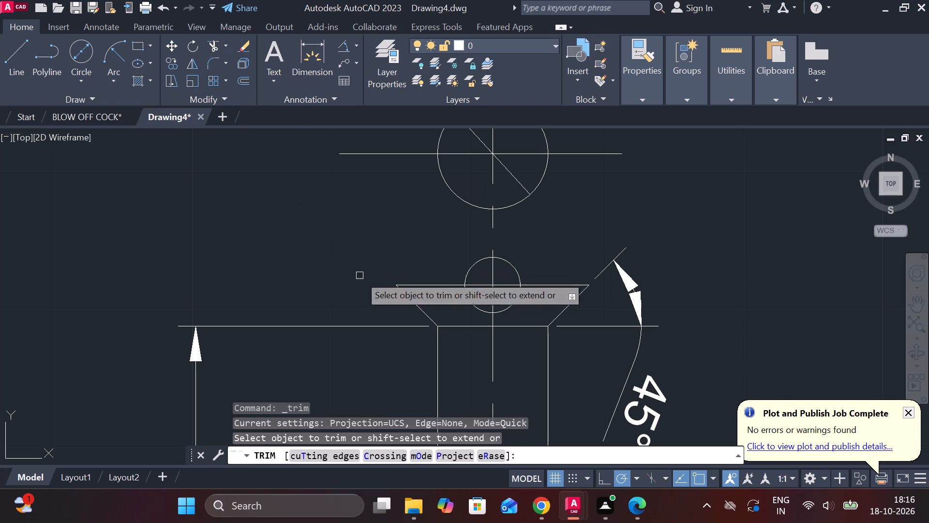
{"action": "left_click", "coordinate": [476, 267]}
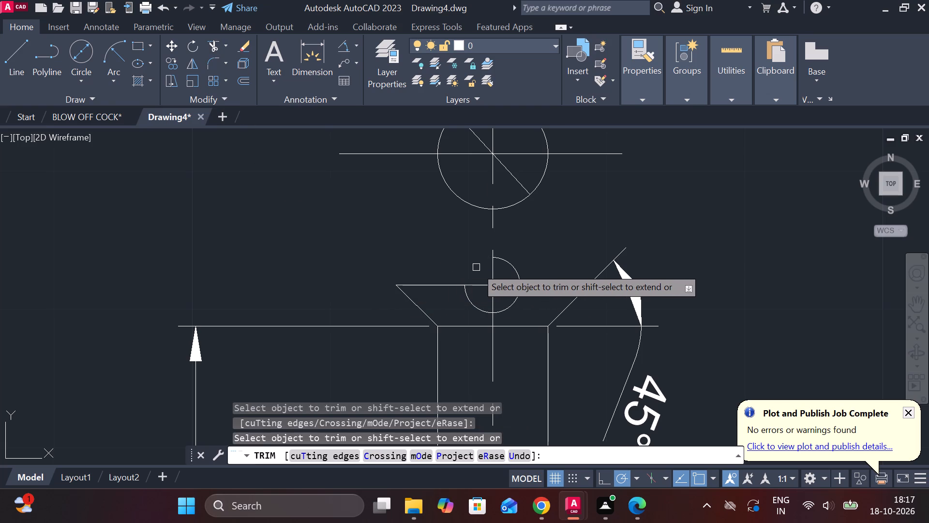
{"action": "left_click", "coordinate": [513, 271]}
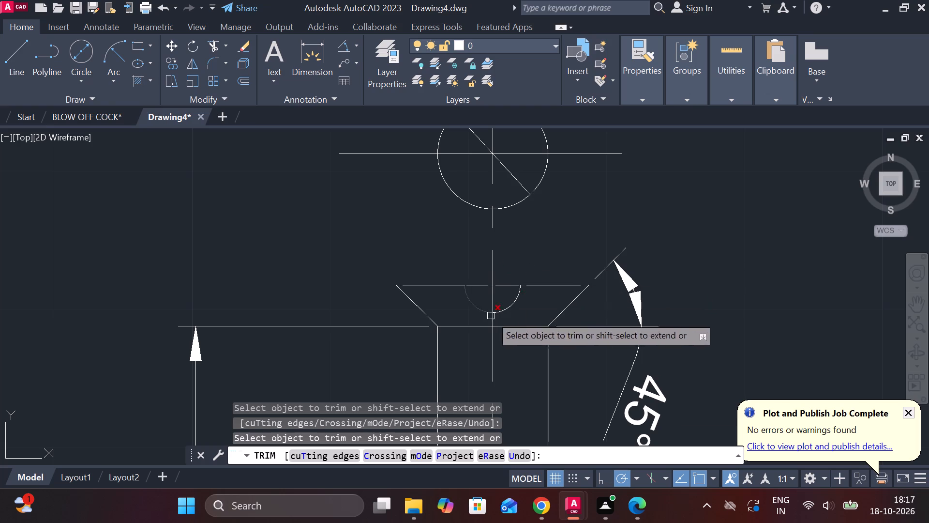
{"action": "left_click", "coordinate": [474, 286]}
{"action": "left_click", "coordinate": [507, 285]}
Examine the notched head up close and within the whole pin view, and end trimming.
{"action": "scroll", "coordinate": [540, 254], "scroll_direction": "down", "scroll_amount": 1}
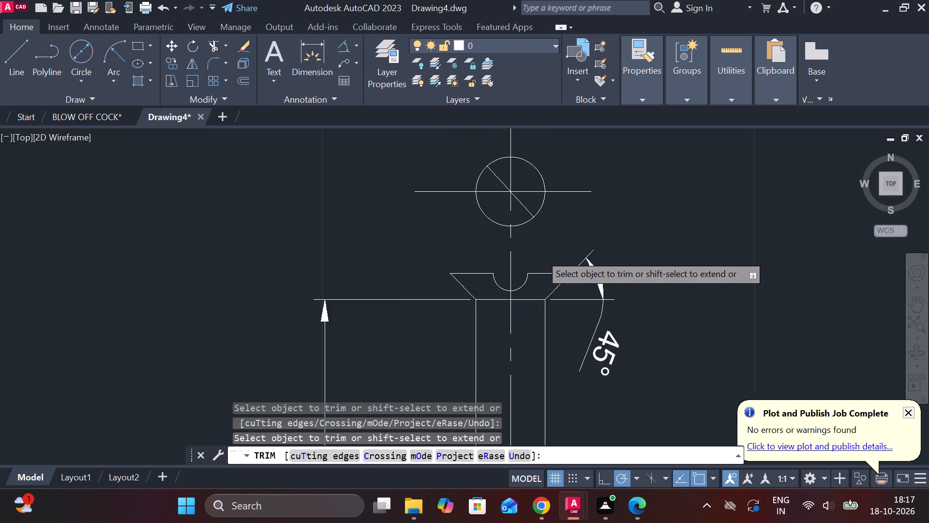
{"action": "scroll", "coordinate": [540, 254], "scroll_direction": "down", "scroll_amount": 2}
{"action": "scroll", "coordinate": [540, 254], "scroll_direction": "up", "scroll_amount": 3}
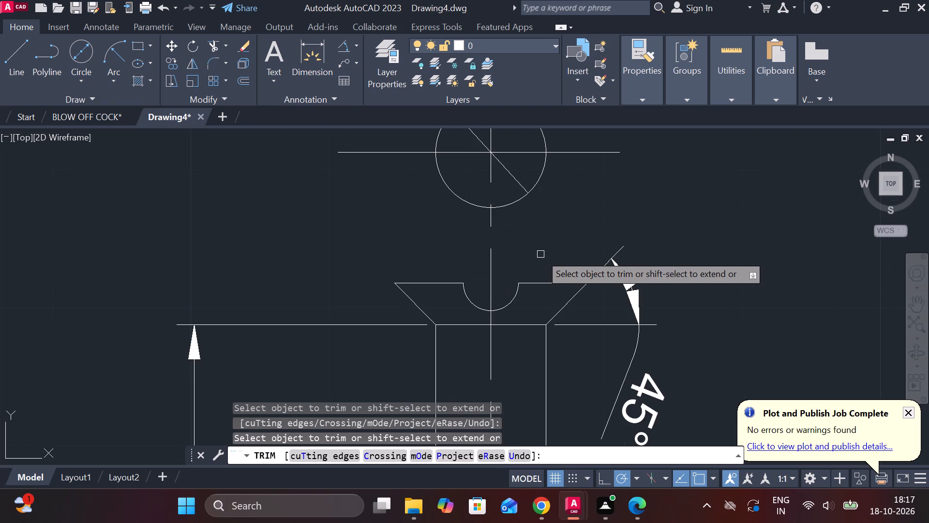
{"action": "scroll", "coordinate": [540, 254], "scroll_direction": "down", "scroll_amount": 1}
{"action": "scroll", "coordinate": [512, 285], "scroll_direction": "up", "scroll_amount": 1}
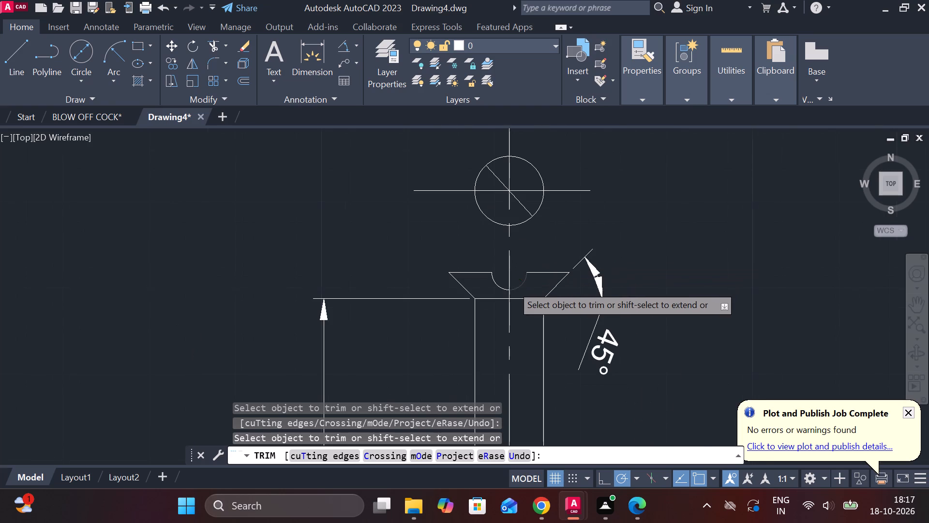
{"action": "scroll", "coordinate": [512, 285], "scroll_direction": "up", "scroll_amount": 1}
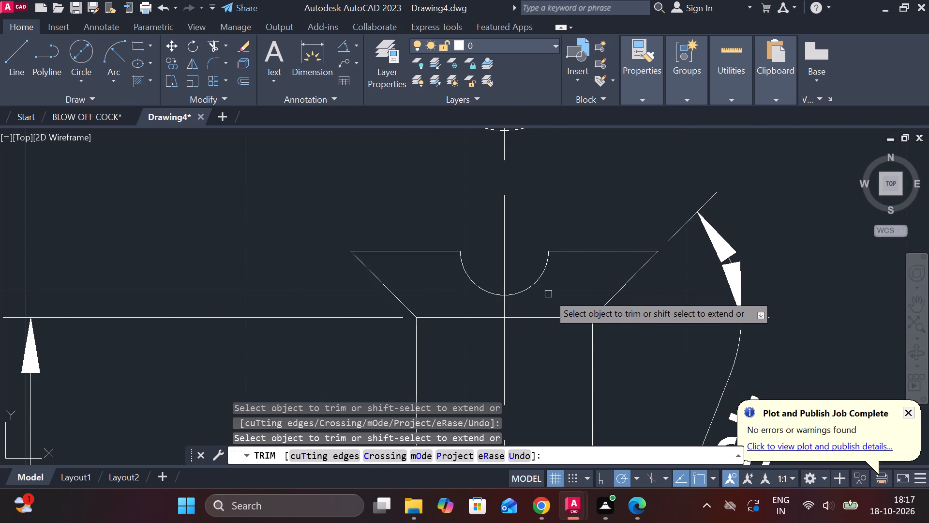
{"action": "scroll", "coordinate": [548, 294], "scroll_direction": "down", "scroll_amount": 6}
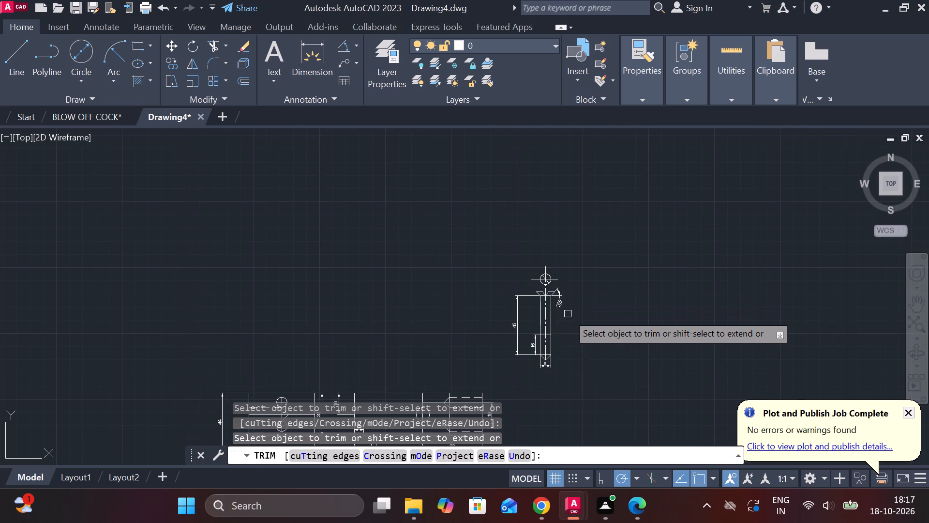
{"action": "scroll", "coordinate": [568, 314], "scroll_direction": "up", "scroll_amount": 3}
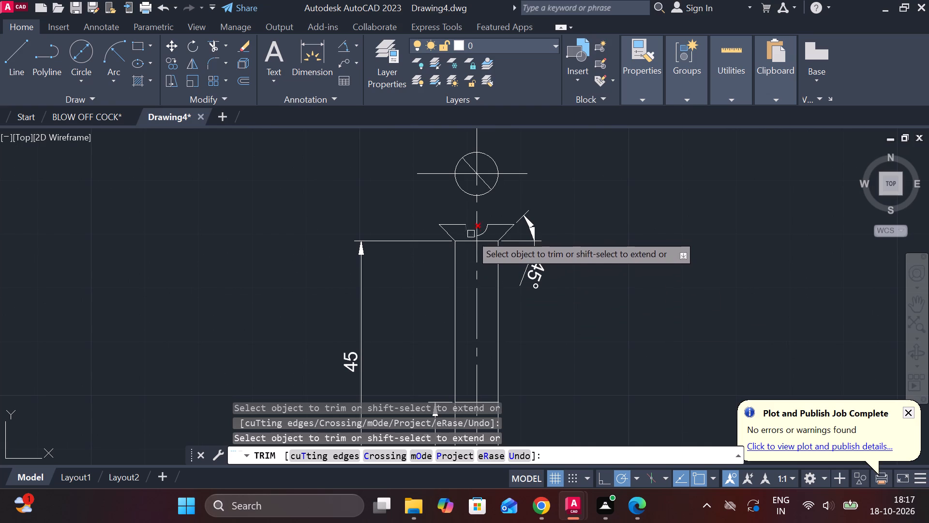
{"action": "scroll", "coordinate": [491, 232], "scroll_direction": "up", "scroll_amount": 3}
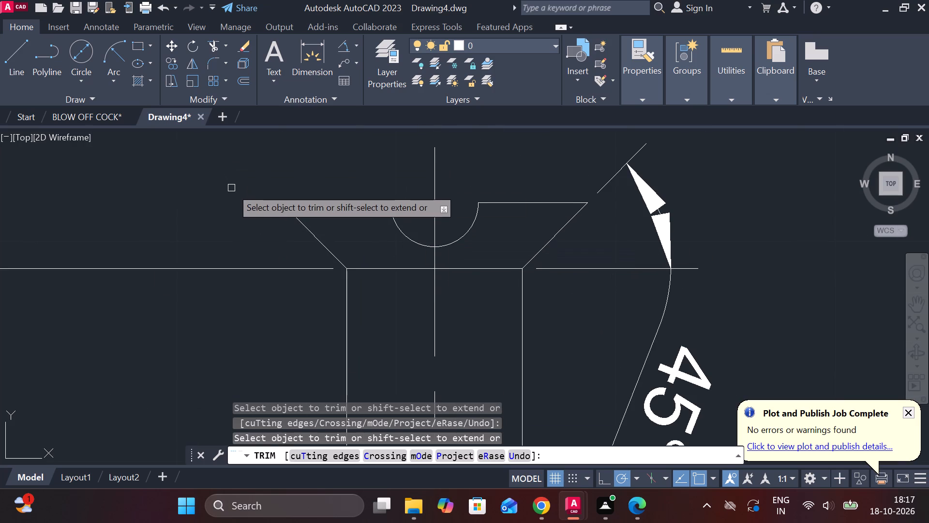
{"action": "key", "text": "Escape"}
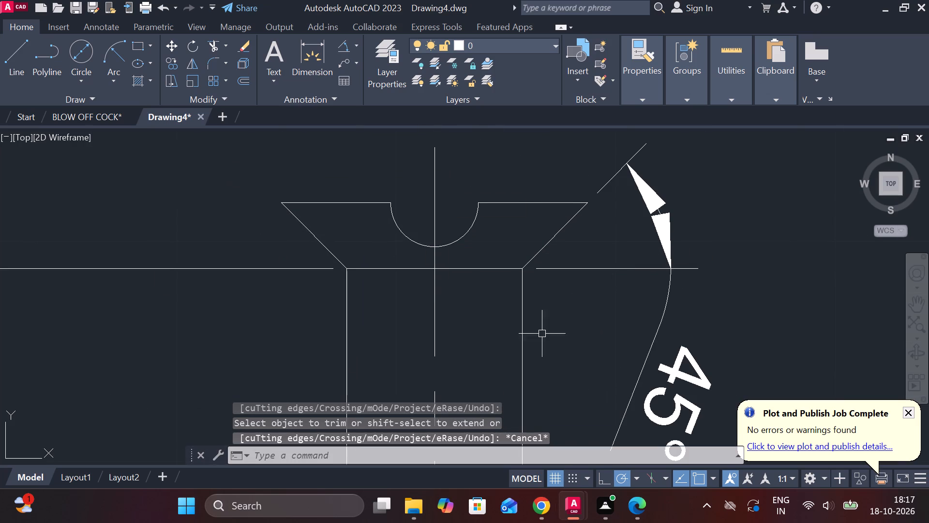
Flatten the notch arc to a depth of 1 mm below the head's top edge, keeping its endpoints.
{"action": "double_click", "coordinate": [455, 246]}
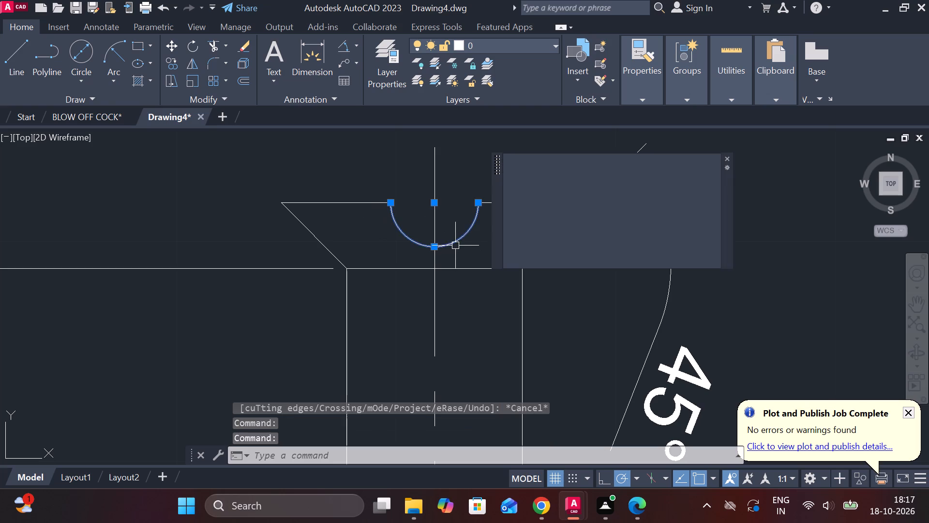
{"action": "left_click", "coordinate": [436, 249]}
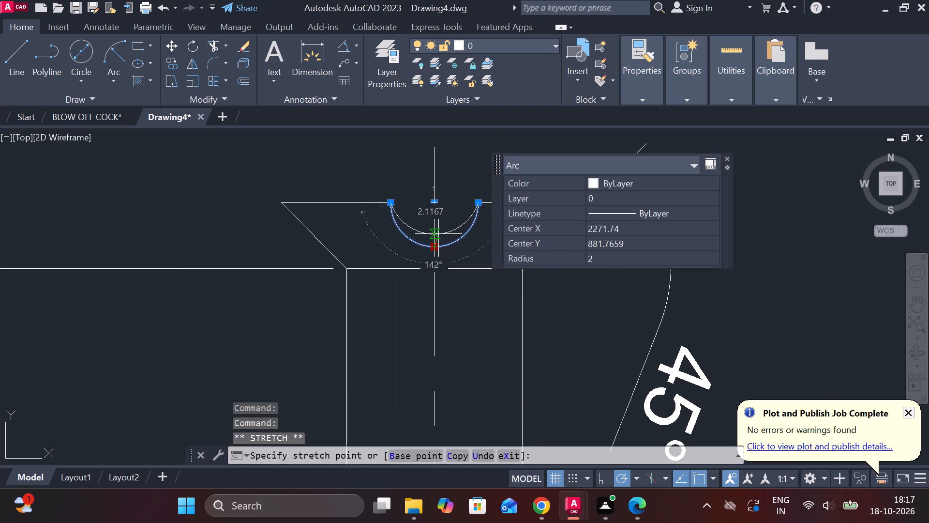
{"action": "key", "text": "1"}
{"action": "key", "text": "Return"}
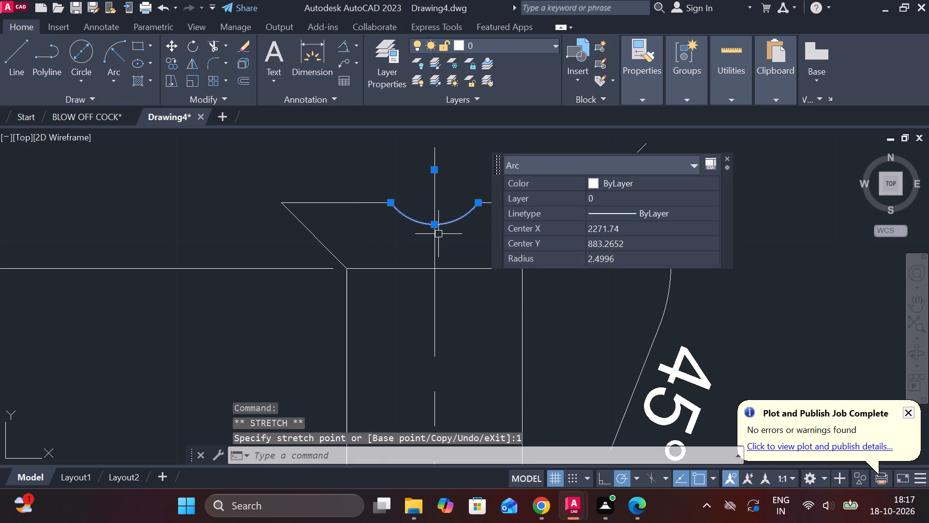
{"action": "scroll", "coordinate": [450, 230], "scroll_direction": "down", "scroll_amount": 4}
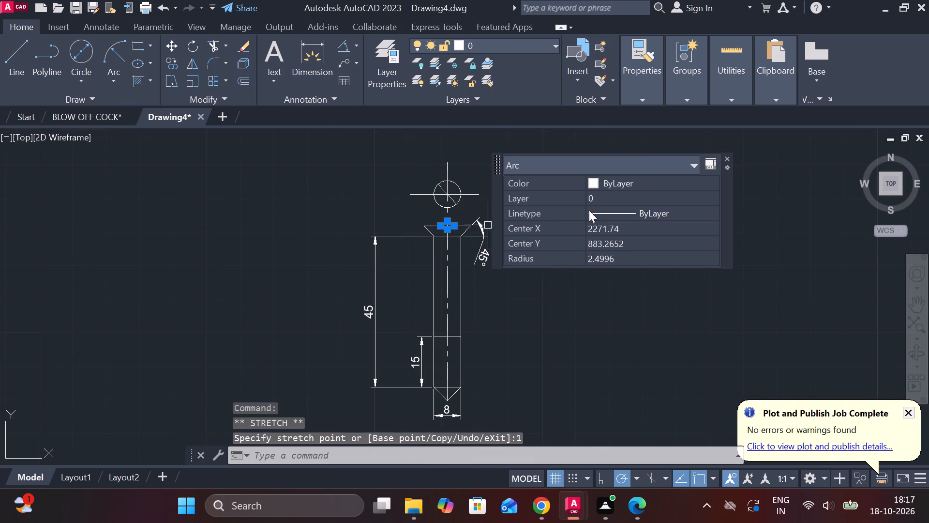
{"action": "scroll", "coordinate": [563, 289], "scroll_direction": "up", "scroll_amount": 1}
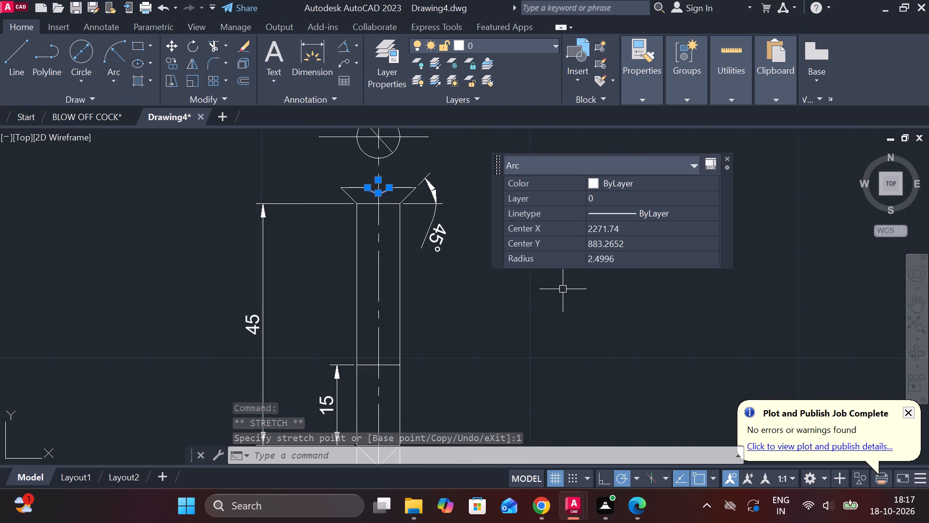
{"action": "key", "text": "Escape"}
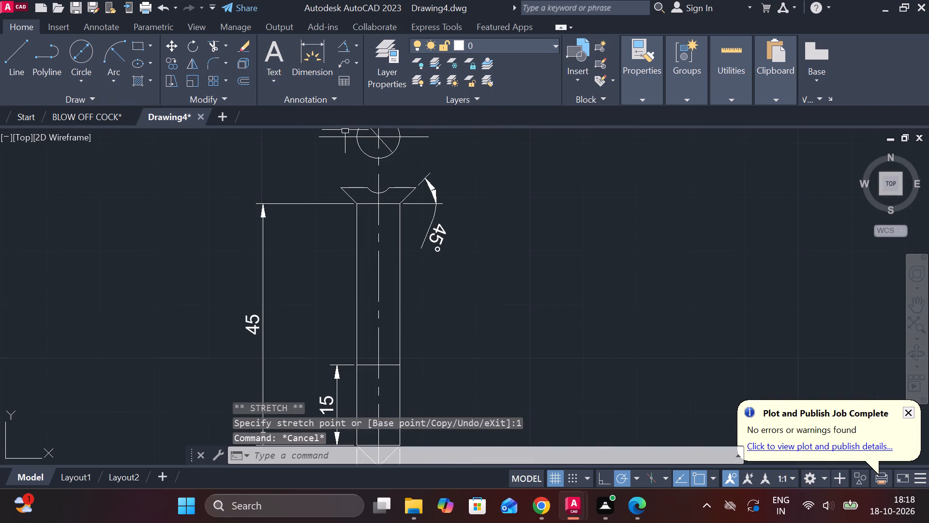
Delete the diagonal line inside the 8 mm circle above the pin's head.
{"action": "scroll", "coordinate": [346, 131], "scroll_direction": "down", "scroll_amount": 2}
{"action": "scroll", "coordinate": [330, 136], "scroll_direction": "up", "scroll_amount": 3}
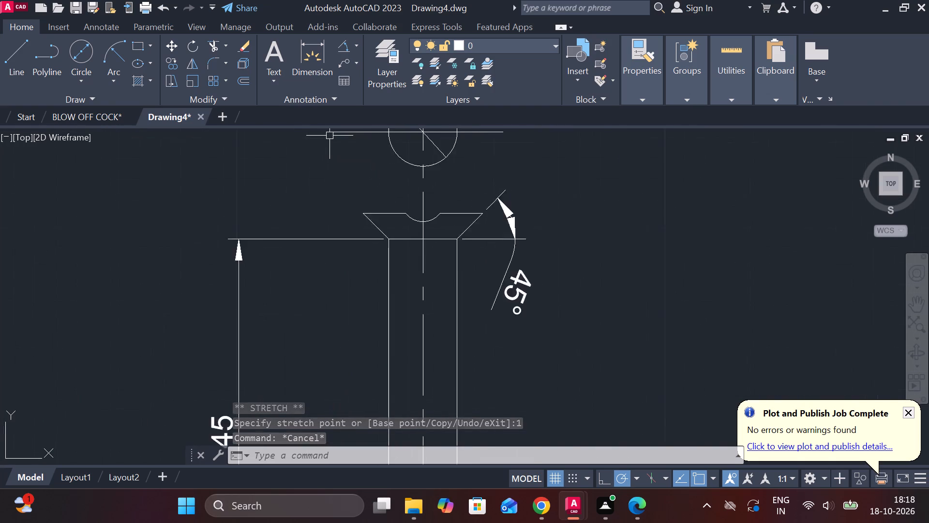
{"action": "scroll", "coordinate": [330, 136], "scroll_direction": "up", "scroll_amount": 1}
{"action": "scroll", "coordinate": [573, 209], "scroll_direction": "down", "scroll_amount": 1}
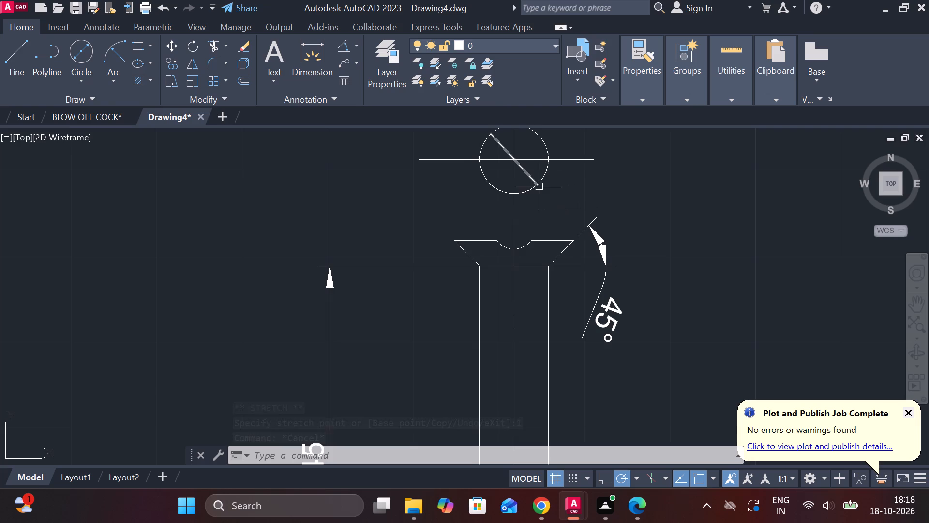
{"action": "left_click", "coordinate": [528, 173]}
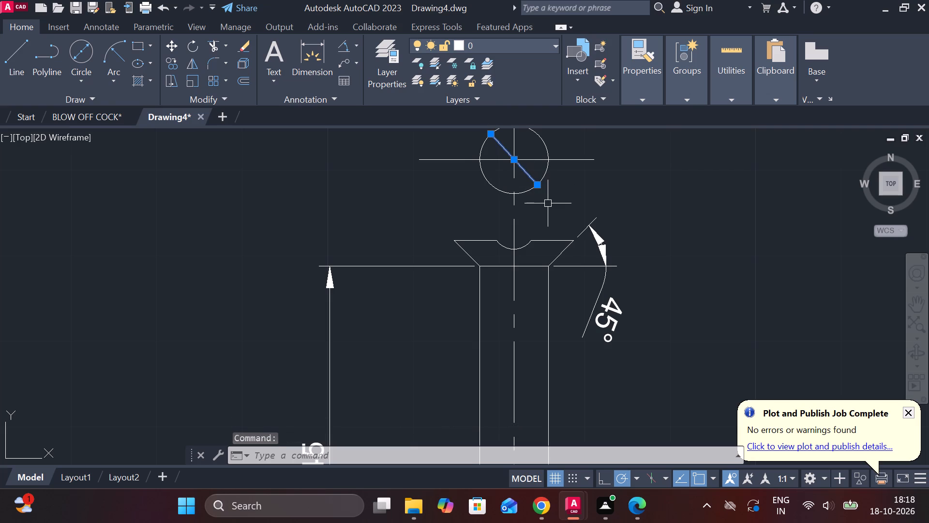
{"action": "key", "text": "Delete"}
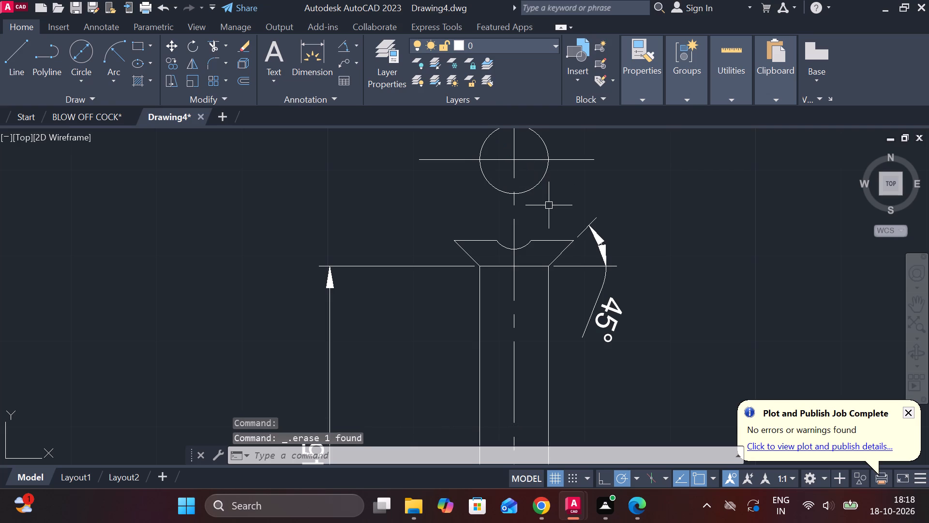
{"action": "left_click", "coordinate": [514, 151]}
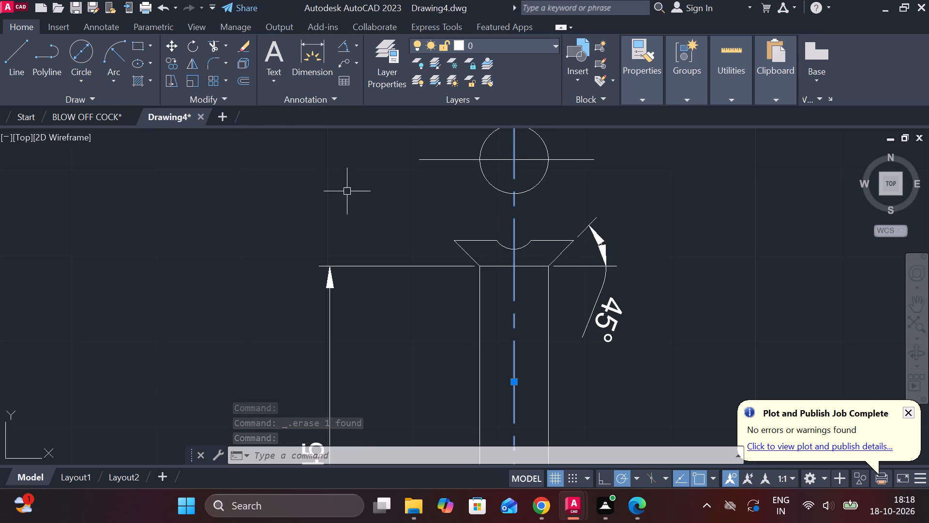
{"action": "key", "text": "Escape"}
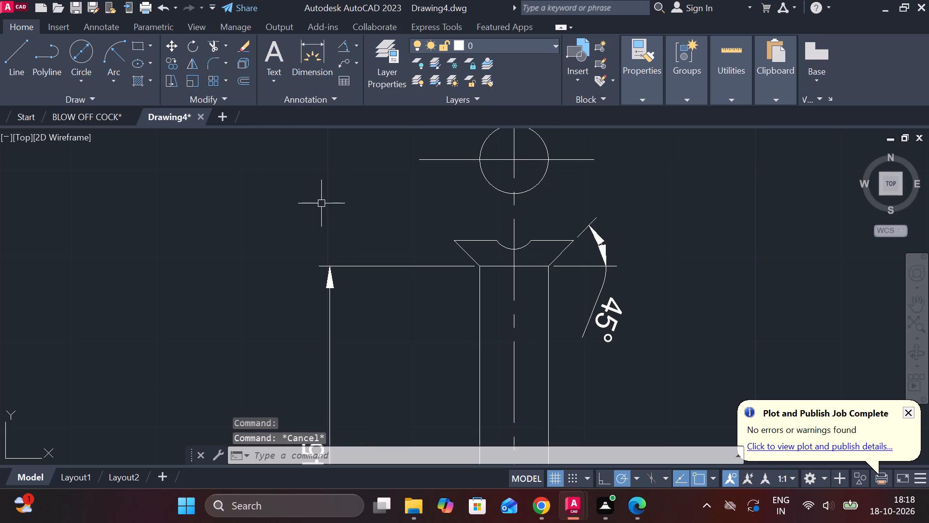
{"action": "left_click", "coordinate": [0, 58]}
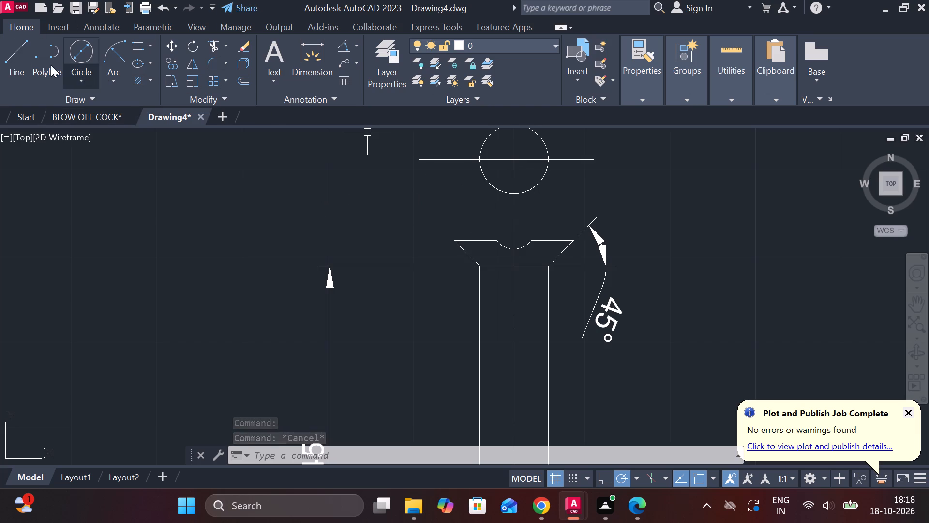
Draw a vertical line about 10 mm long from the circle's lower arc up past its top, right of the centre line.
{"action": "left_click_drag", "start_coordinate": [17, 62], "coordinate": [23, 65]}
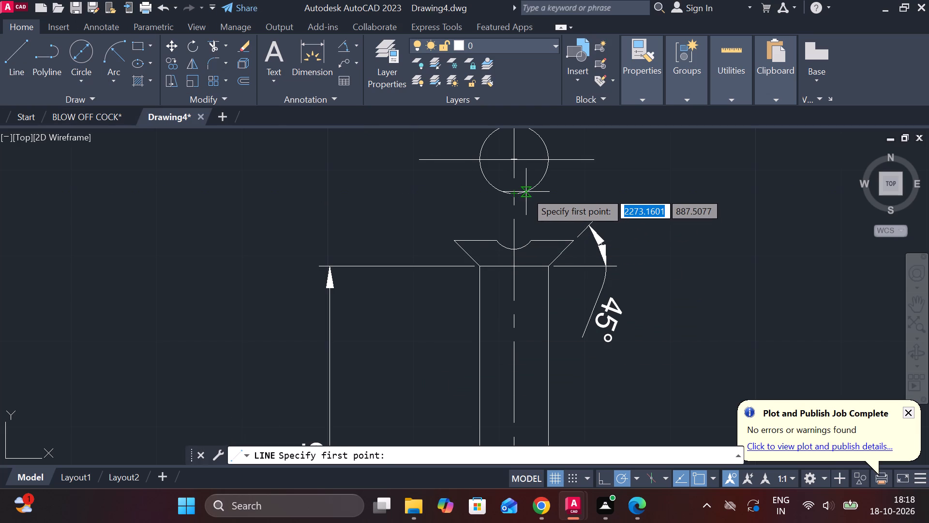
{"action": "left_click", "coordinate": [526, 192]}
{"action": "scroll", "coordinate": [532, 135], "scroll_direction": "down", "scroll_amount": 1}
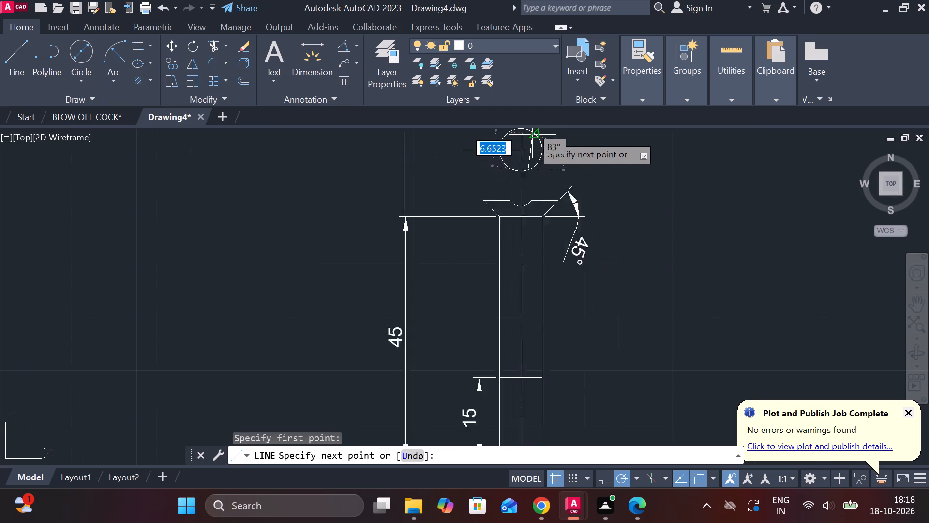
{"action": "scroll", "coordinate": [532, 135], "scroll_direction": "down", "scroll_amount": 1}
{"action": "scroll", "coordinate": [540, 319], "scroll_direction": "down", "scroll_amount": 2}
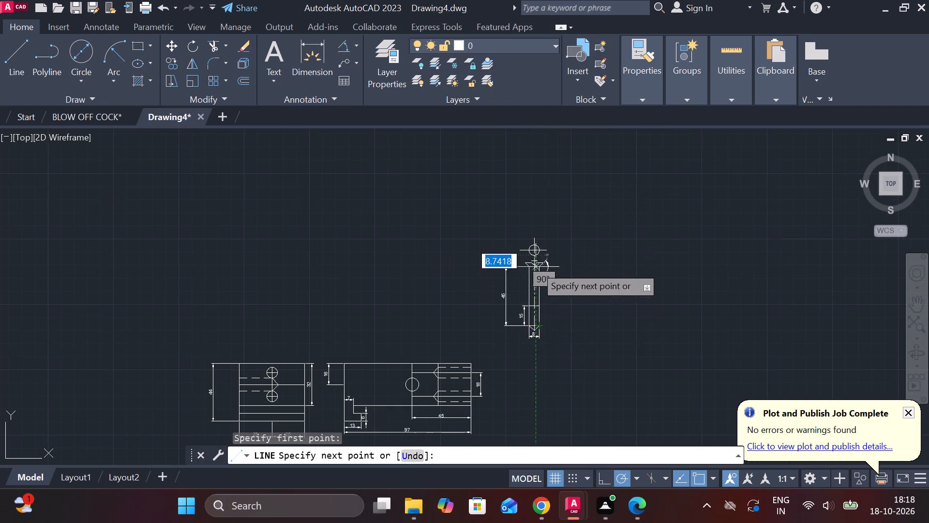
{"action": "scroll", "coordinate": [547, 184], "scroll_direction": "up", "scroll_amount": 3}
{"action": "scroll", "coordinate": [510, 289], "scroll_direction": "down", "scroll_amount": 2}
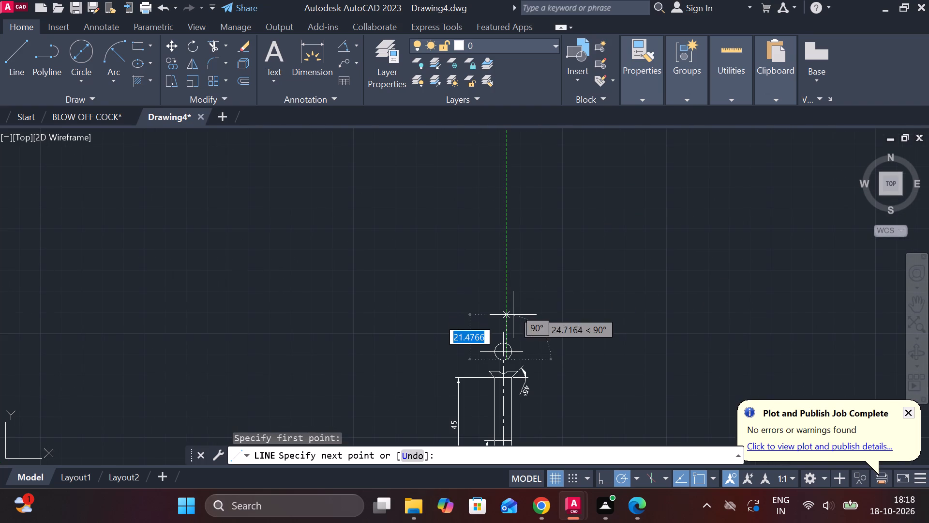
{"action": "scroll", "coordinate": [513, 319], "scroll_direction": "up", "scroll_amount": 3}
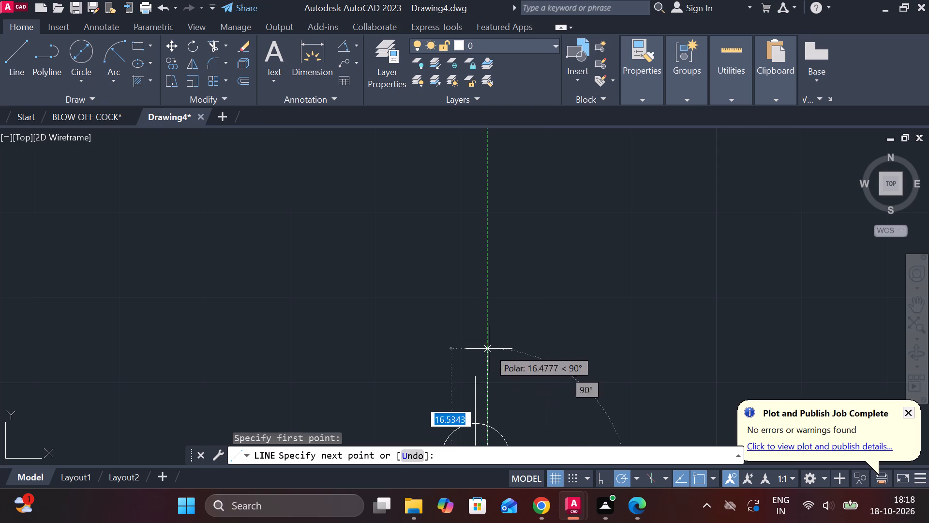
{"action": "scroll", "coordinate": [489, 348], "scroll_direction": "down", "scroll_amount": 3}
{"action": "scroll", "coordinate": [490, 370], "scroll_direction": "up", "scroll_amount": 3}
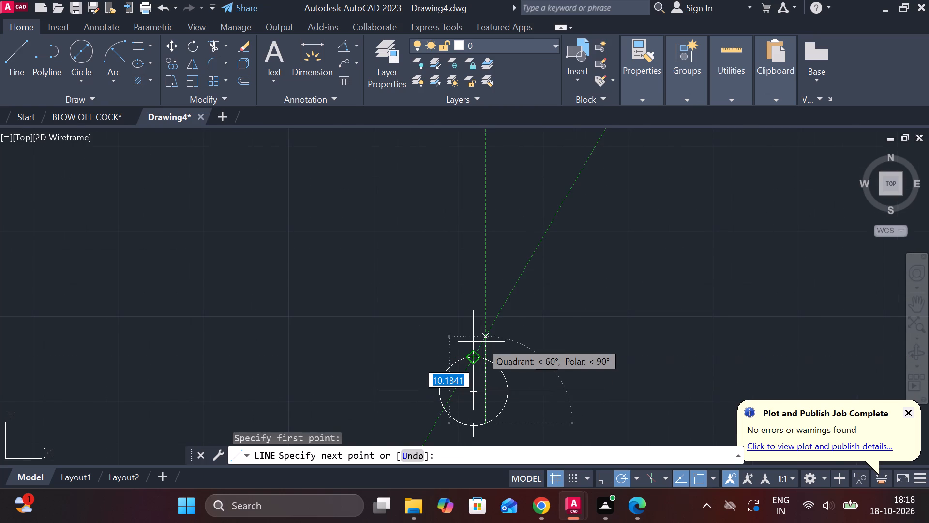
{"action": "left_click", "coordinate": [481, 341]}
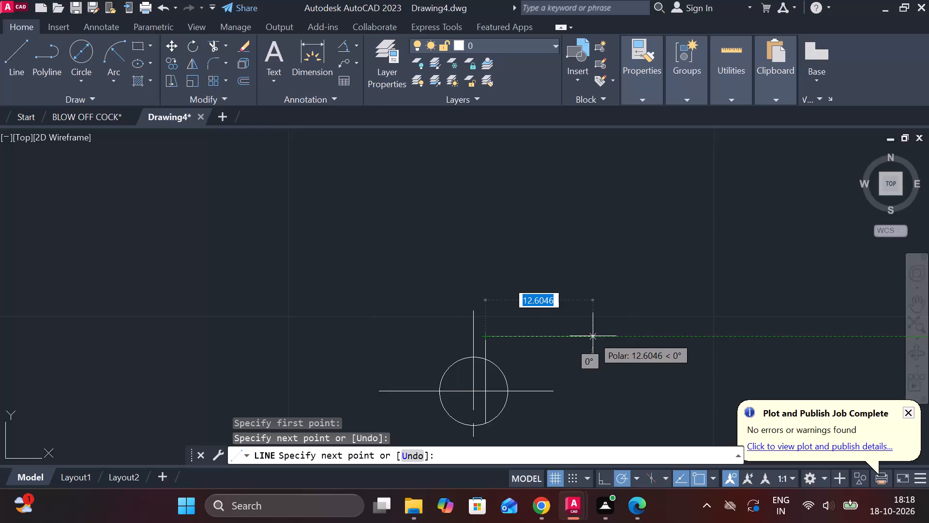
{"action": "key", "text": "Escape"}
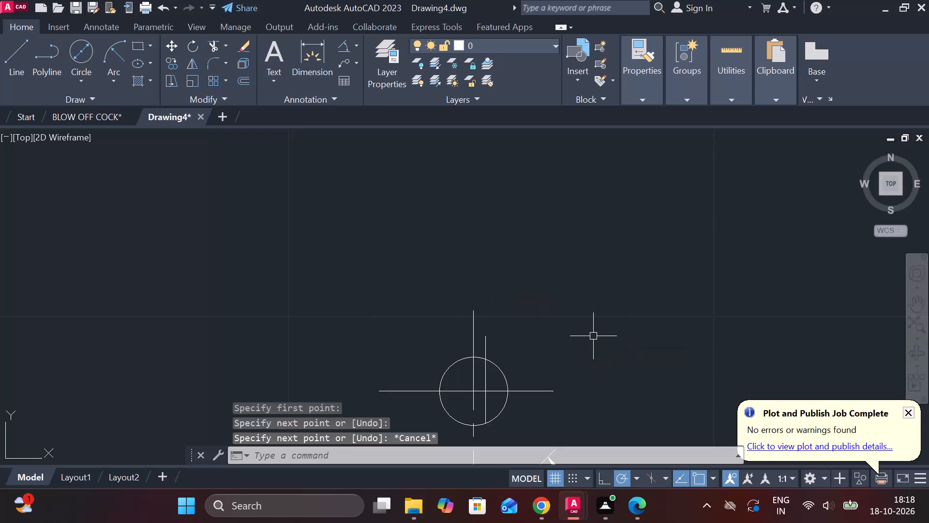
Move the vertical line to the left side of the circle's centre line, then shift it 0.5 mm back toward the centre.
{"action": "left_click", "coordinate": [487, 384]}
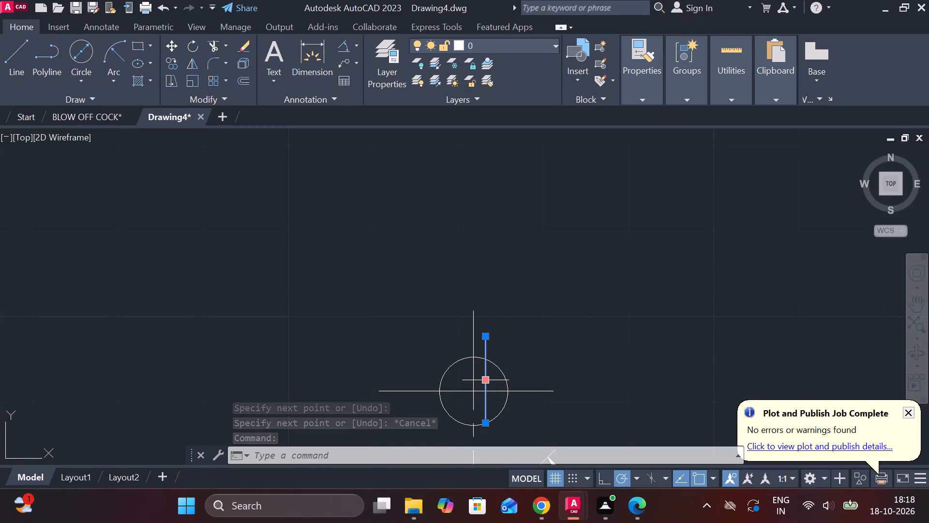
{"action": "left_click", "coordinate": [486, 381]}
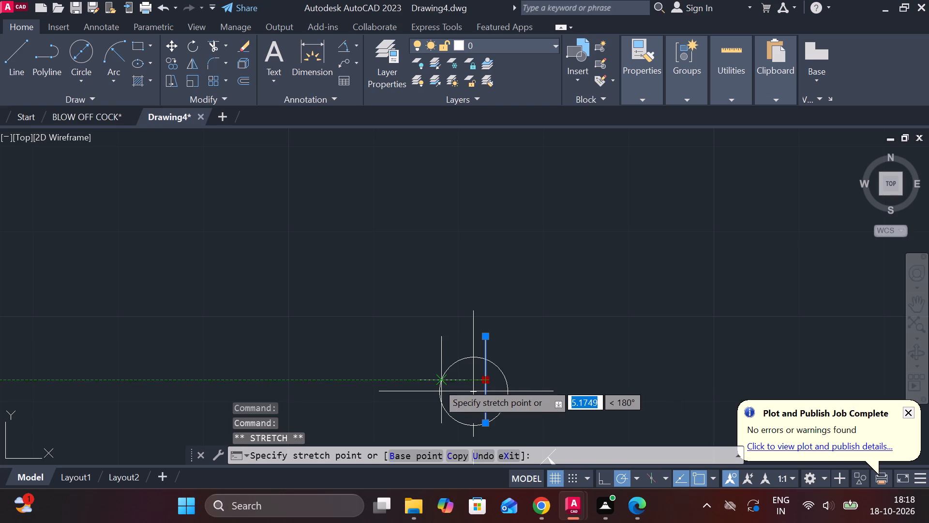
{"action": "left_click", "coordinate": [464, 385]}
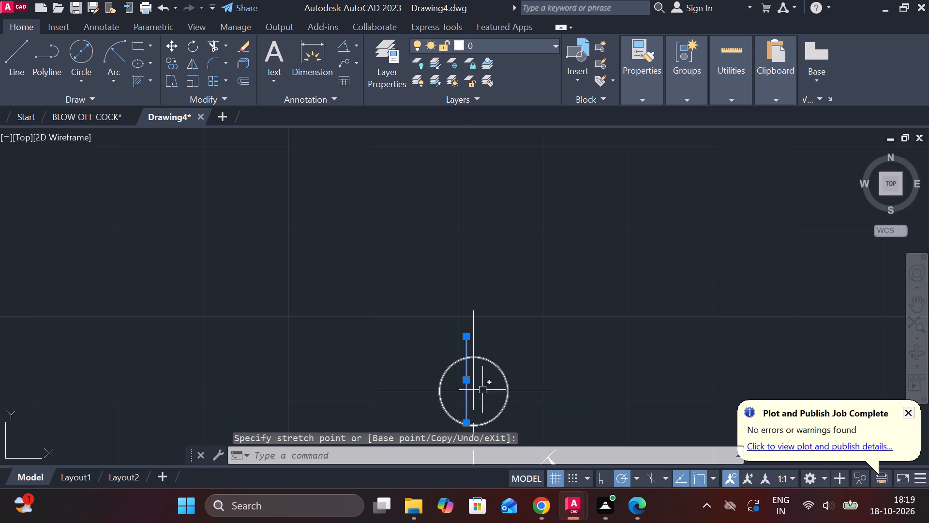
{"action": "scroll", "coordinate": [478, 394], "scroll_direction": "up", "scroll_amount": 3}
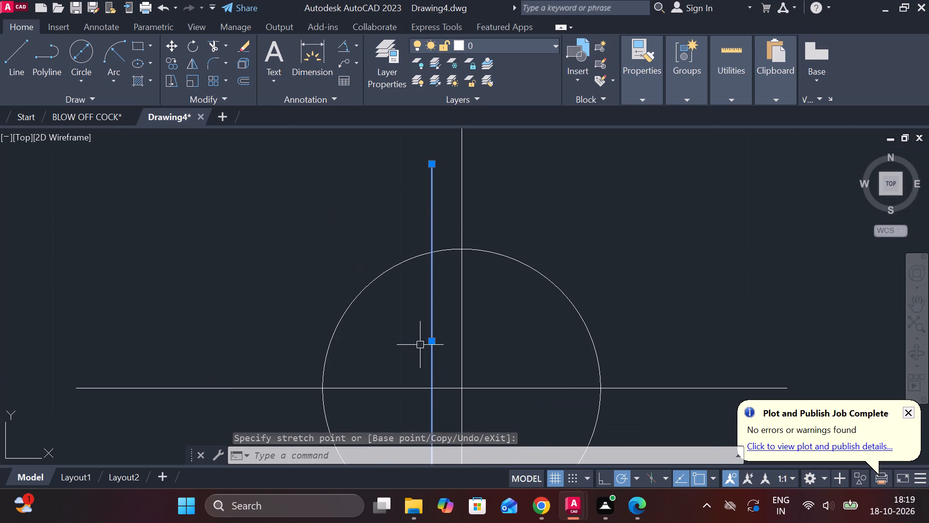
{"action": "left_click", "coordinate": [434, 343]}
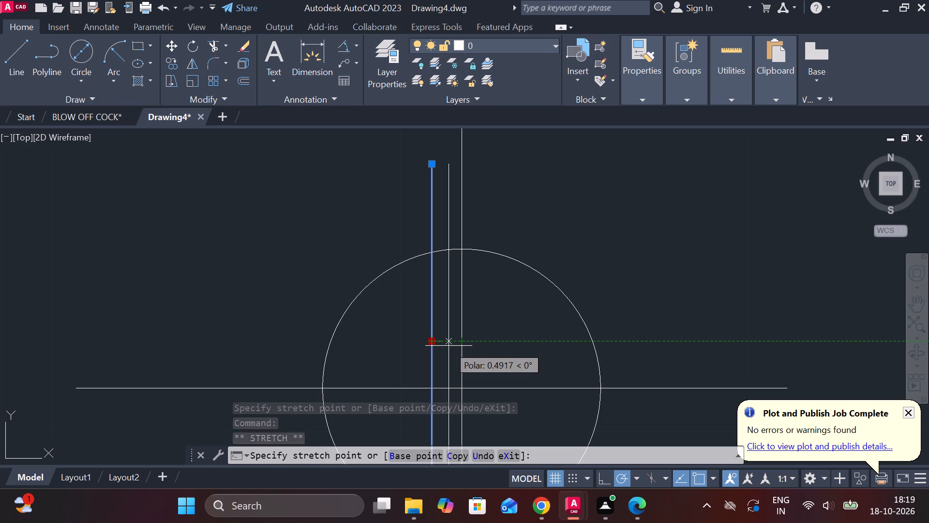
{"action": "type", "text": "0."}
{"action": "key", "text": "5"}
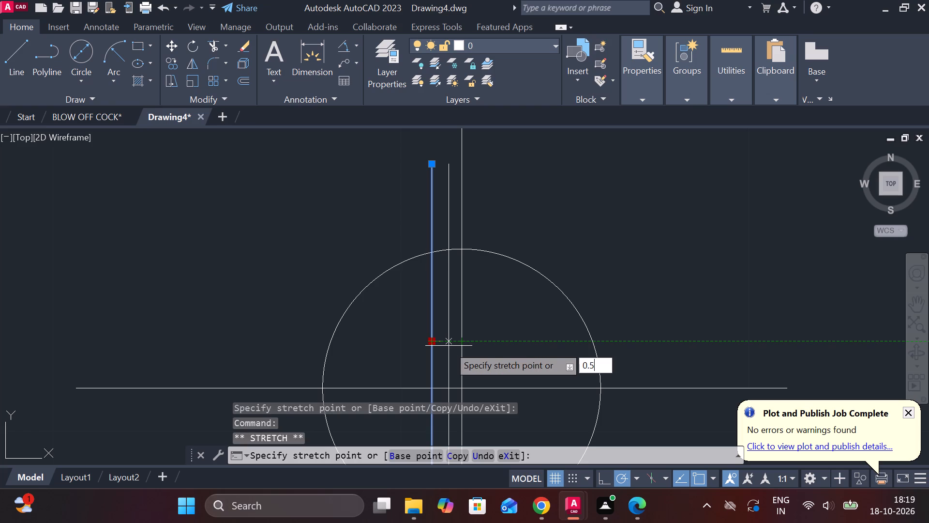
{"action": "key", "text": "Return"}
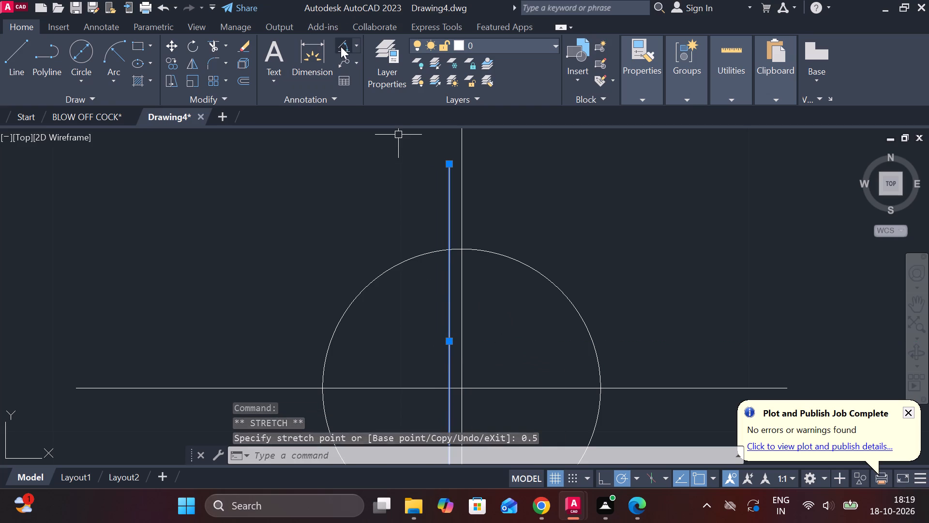
Check the gap between the shifted vertical line and the circle's vertical centre line with a linear dimension.
{"action": "left_click", "coordinate": [352, 40]}
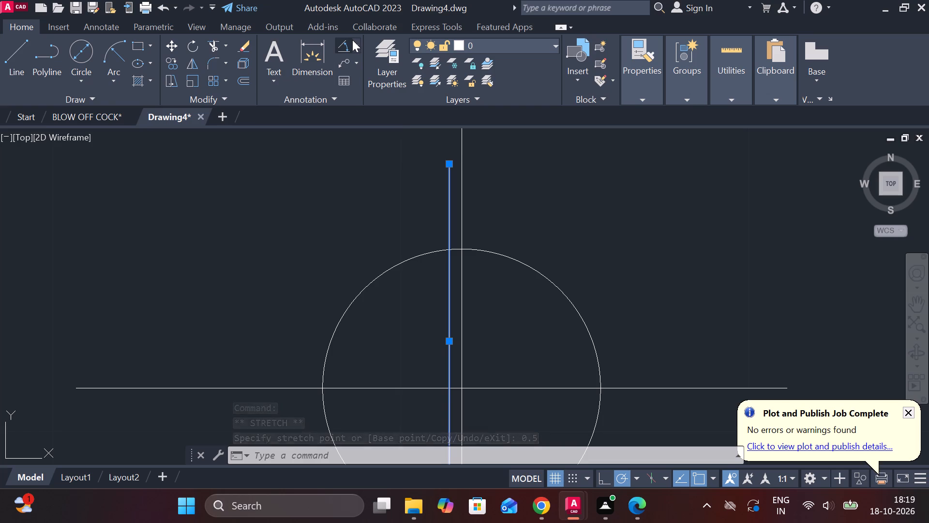
{"action": "left_click", "coordinate": [356, 45]}
{"action": "left_click", "coordinate": [351, 71]}
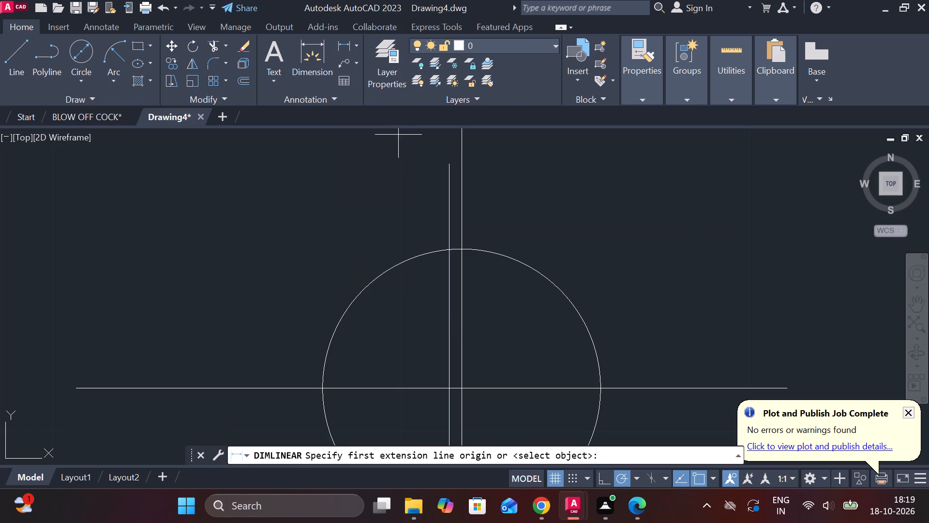
{"action": "left_click", "coordinate": [448, 297]}
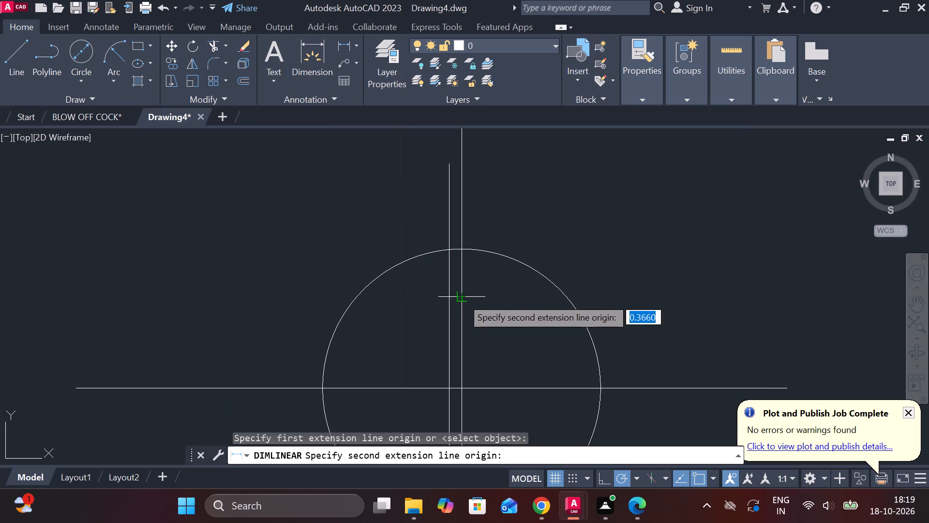
{"action": "left_click", "coordinate": [462, 298]}
{"action": "scroll", "coordinate": [407, 286], "scroll_direction": "down", "scroll_amount": 2}
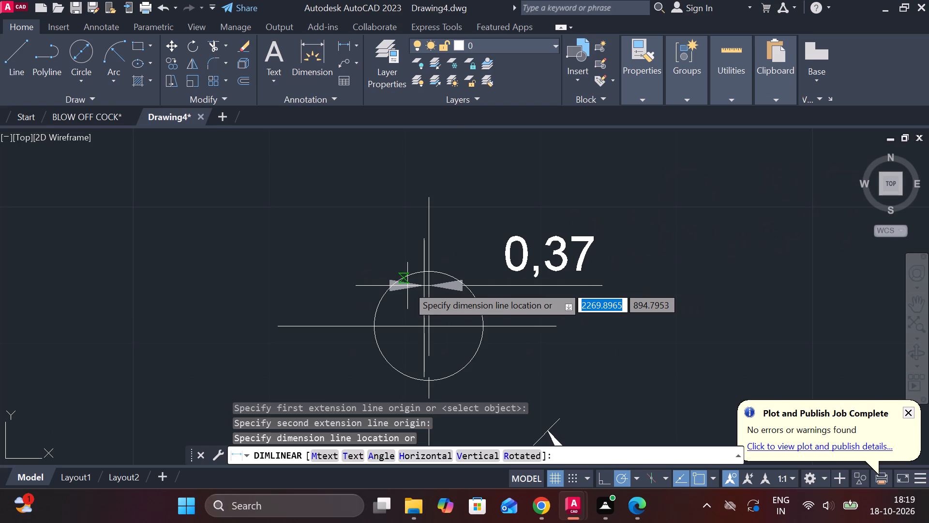
{"action": "scroll", "coordinate": [407, 286], "scroll_direction": "up", "scroll_amount": 1}
{"action": "scroll", "coordinate": [407, 286], "scroll_direction": "down", "scroll_amount": 1}
{"action": "key", "text": "Escape"}
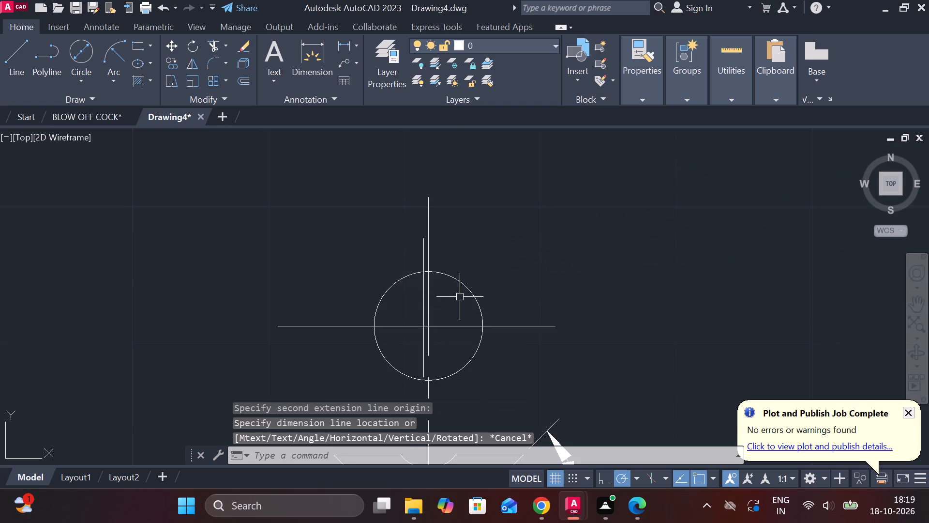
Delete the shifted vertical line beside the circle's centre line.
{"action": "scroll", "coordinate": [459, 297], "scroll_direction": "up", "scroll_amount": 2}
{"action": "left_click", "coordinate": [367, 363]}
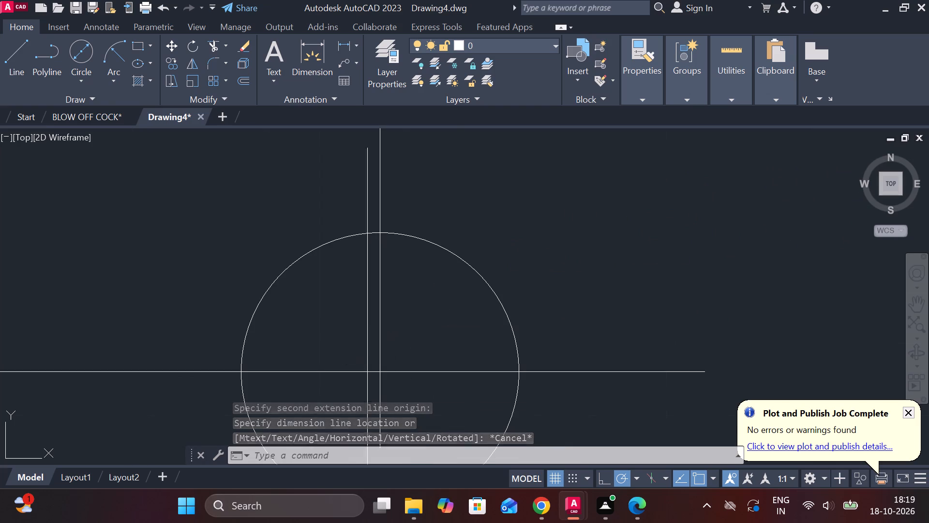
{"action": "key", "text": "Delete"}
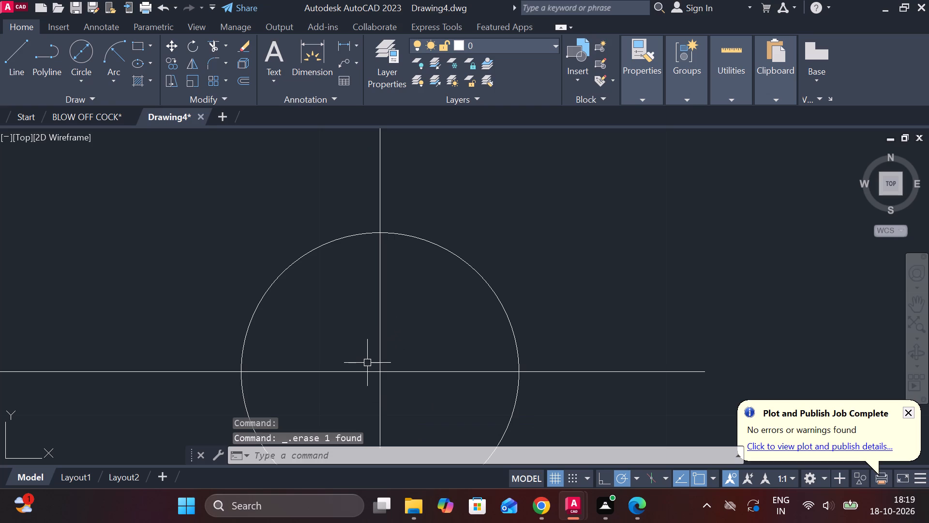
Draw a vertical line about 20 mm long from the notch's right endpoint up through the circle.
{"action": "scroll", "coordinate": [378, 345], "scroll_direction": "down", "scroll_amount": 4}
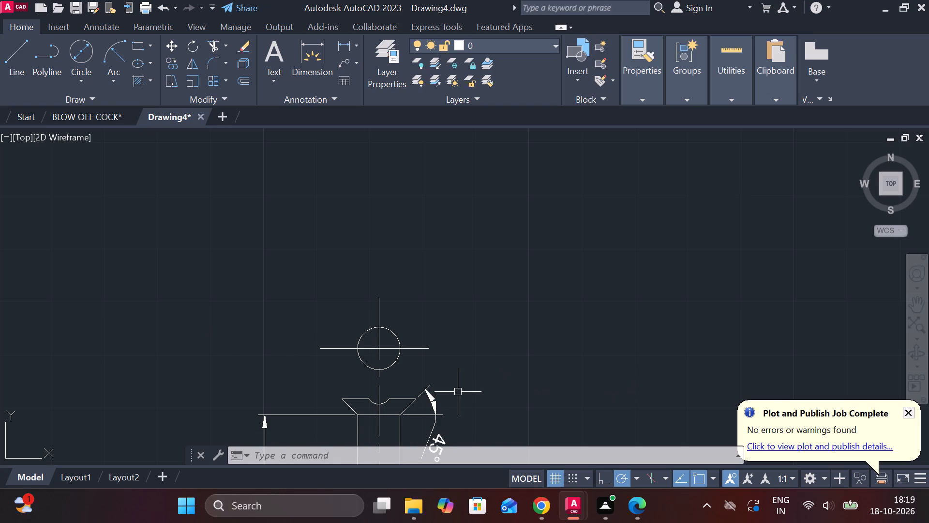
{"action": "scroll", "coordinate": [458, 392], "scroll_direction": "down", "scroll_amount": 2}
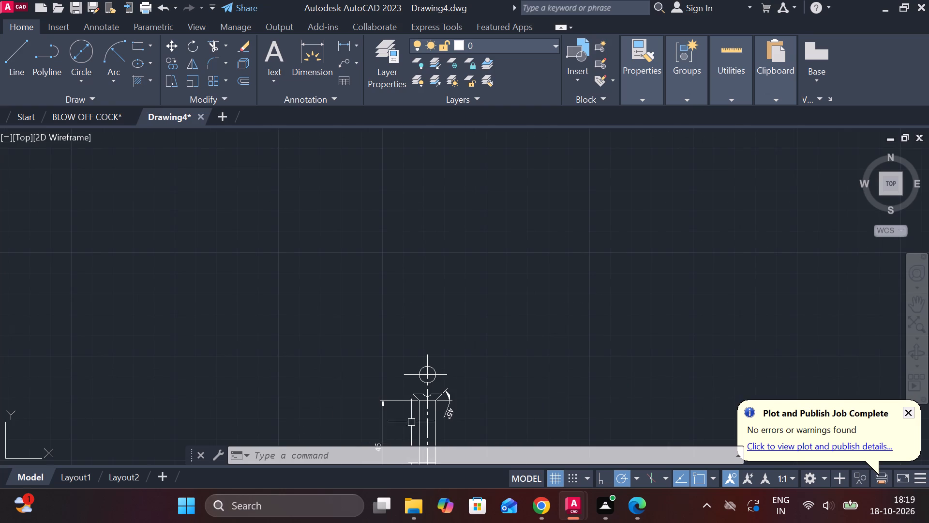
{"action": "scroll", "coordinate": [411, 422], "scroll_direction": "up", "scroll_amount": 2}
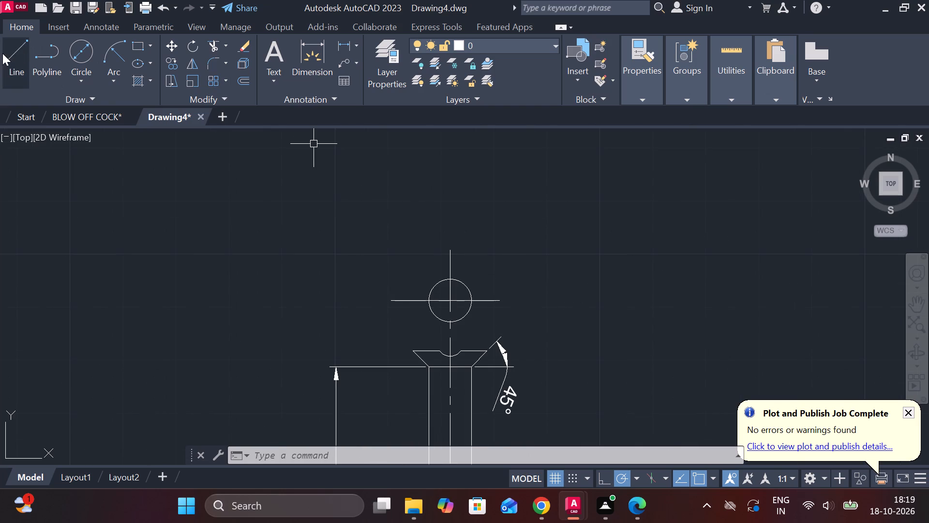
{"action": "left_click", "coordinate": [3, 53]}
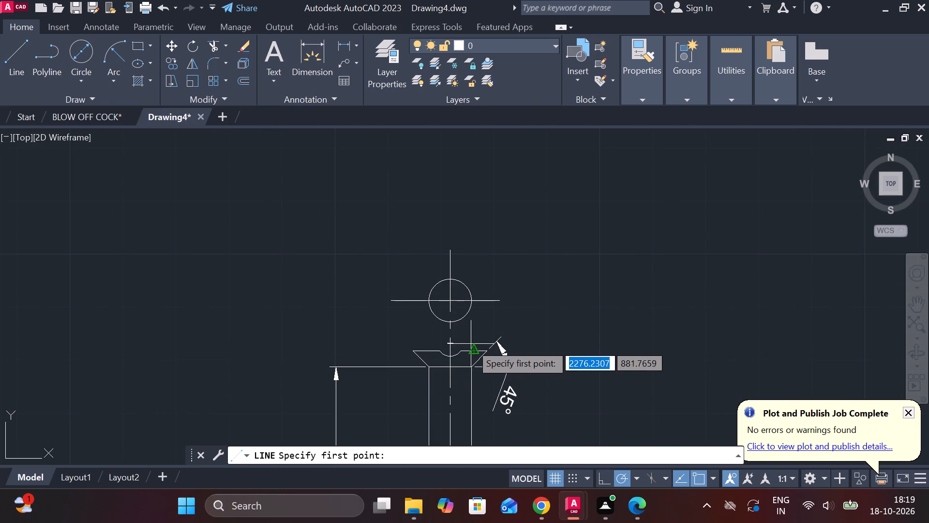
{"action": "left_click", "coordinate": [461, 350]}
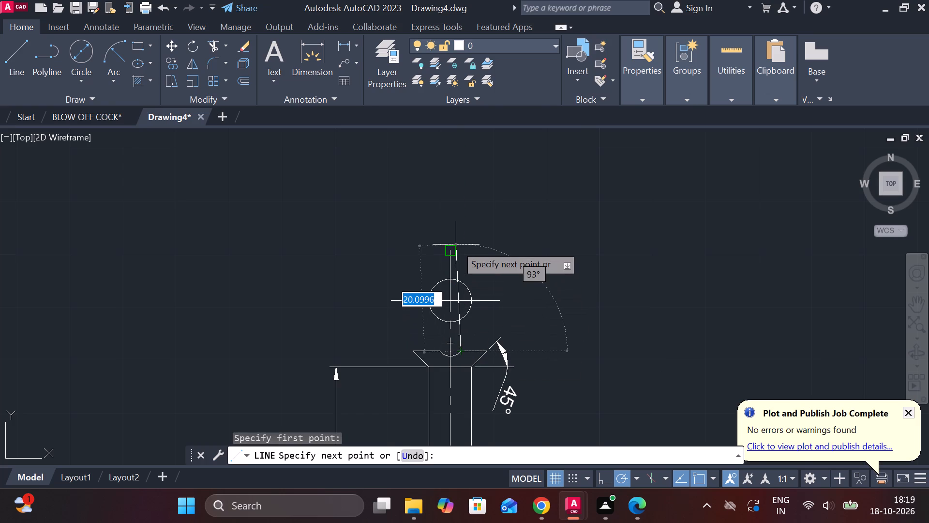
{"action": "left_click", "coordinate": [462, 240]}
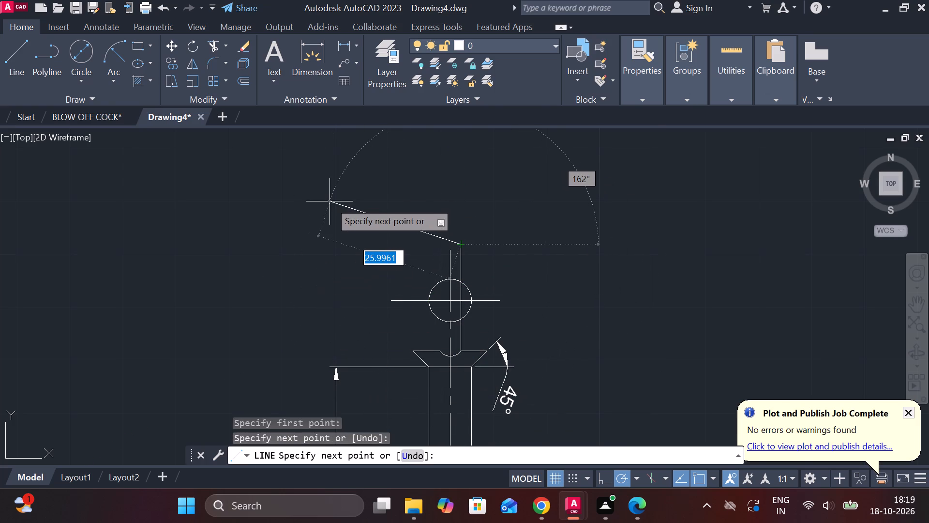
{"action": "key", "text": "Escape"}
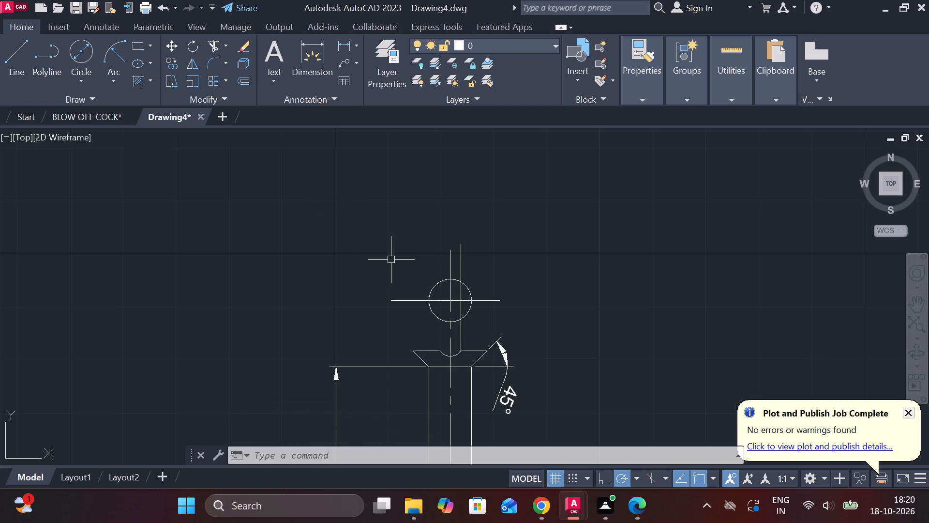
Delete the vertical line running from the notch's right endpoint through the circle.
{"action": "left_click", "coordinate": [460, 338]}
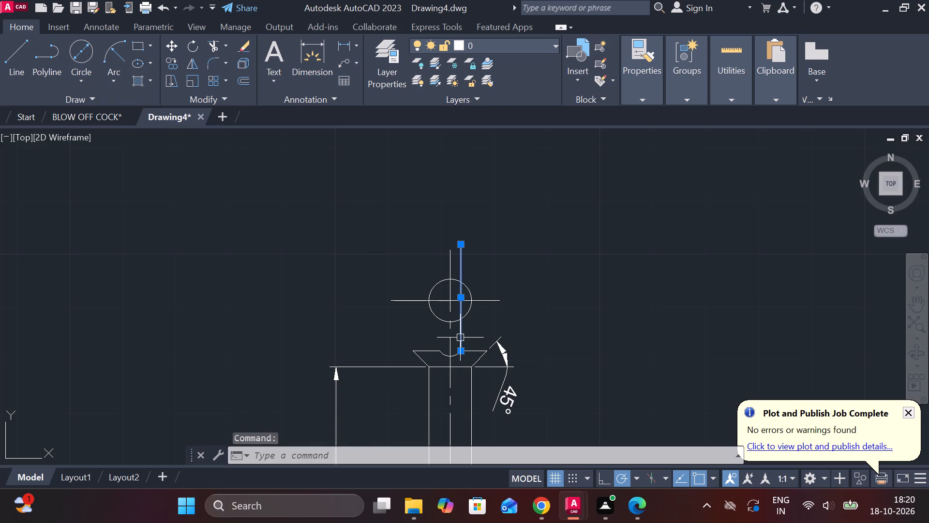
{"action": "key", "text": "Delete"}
Draw a diagonal line across the circle through its centre, from the upper-left arc to the lower-right arc.
{"action": "left_click", "coordinate": [11, 57]}
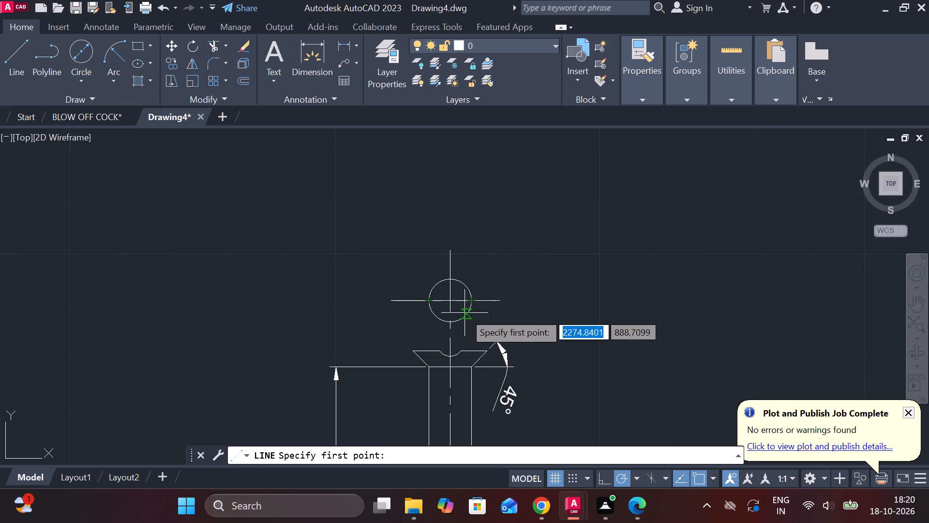
{"action": "left_click", "coordinate": [435, 285]}
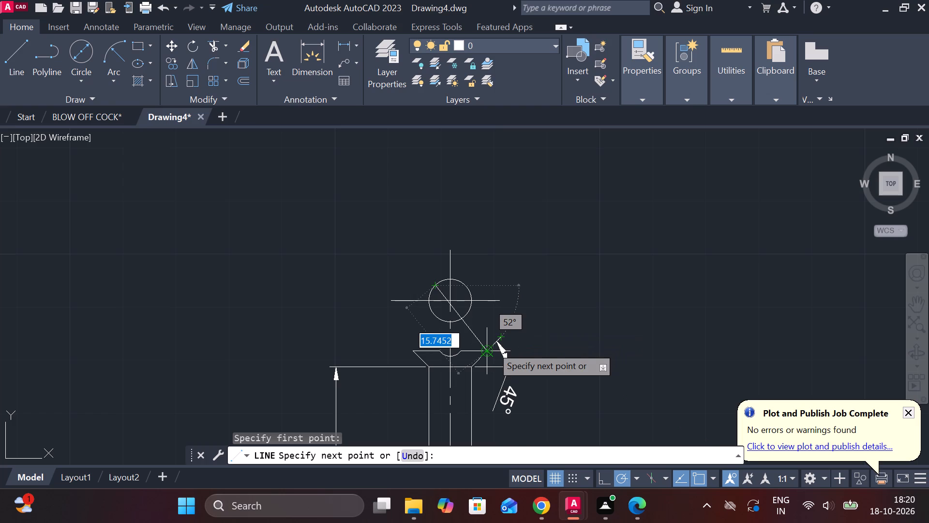
{"action": "left_click", "coordinate": [461, 313]}
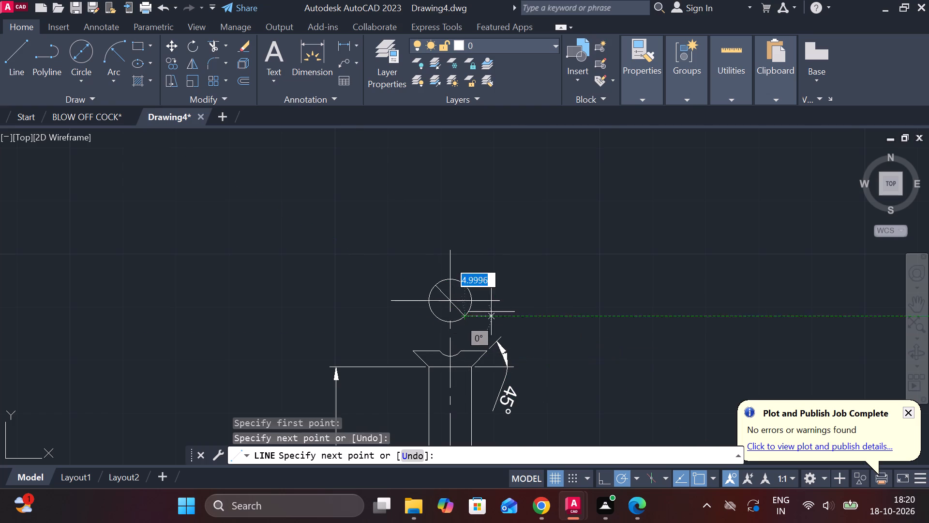
{"action": "key", "text": "Escape"}
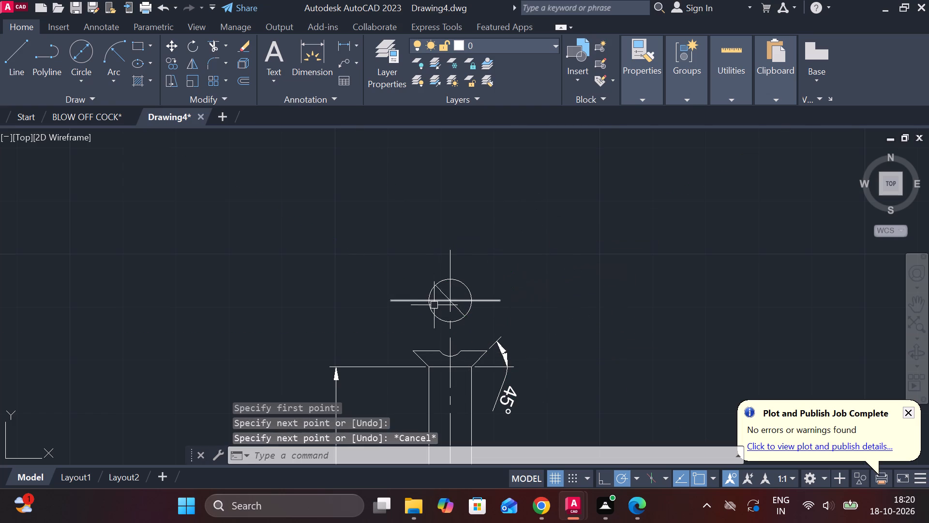
Copy the circle's diagonal line twice from its midpoint, placing one copy 0.5 away on each side of it.
{"action": "left_click", "coordinate": [461, 308]}
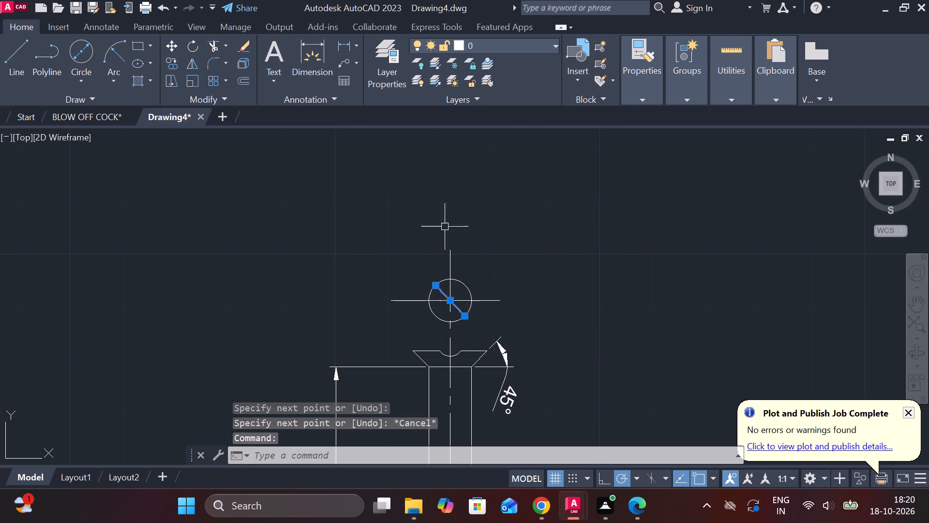
{"action": "left_click", "coordinate": [168, 64]}
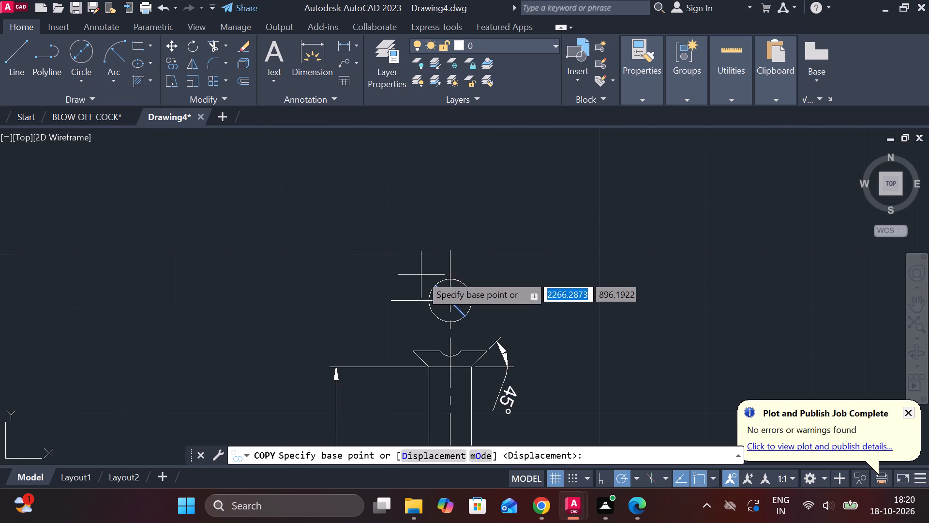
{"action": "left_click", "coordinate": [451, 296]}
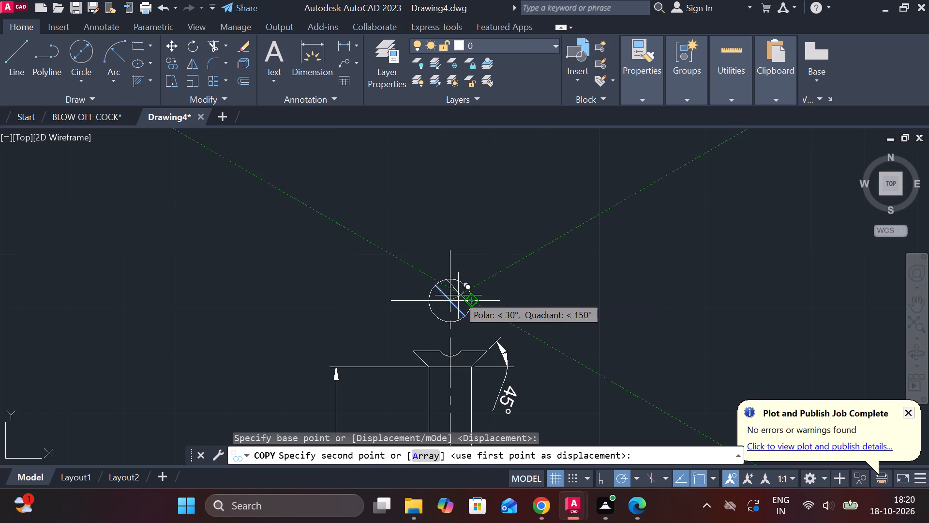
{"action": "type", "text": "0.5"}
{"action": "key", "text": "Return"}
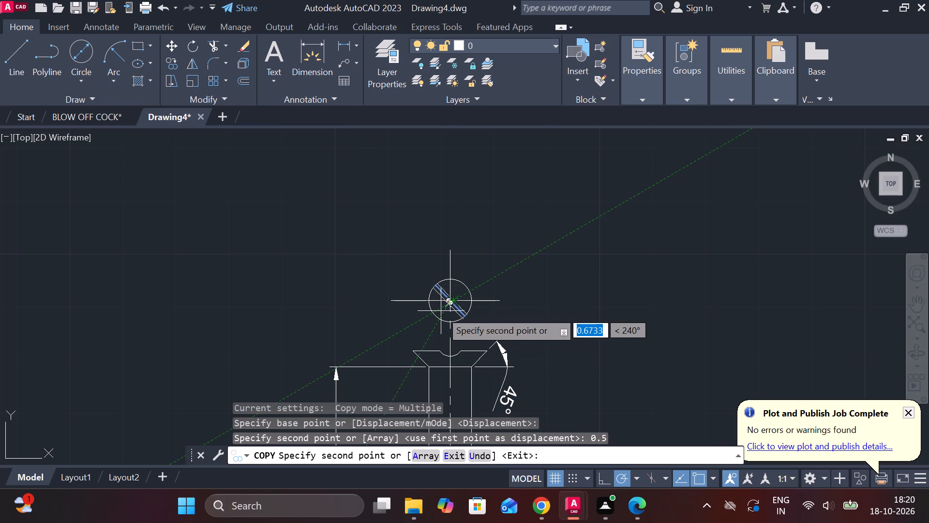
{"action": "type", "text": "0.5"}
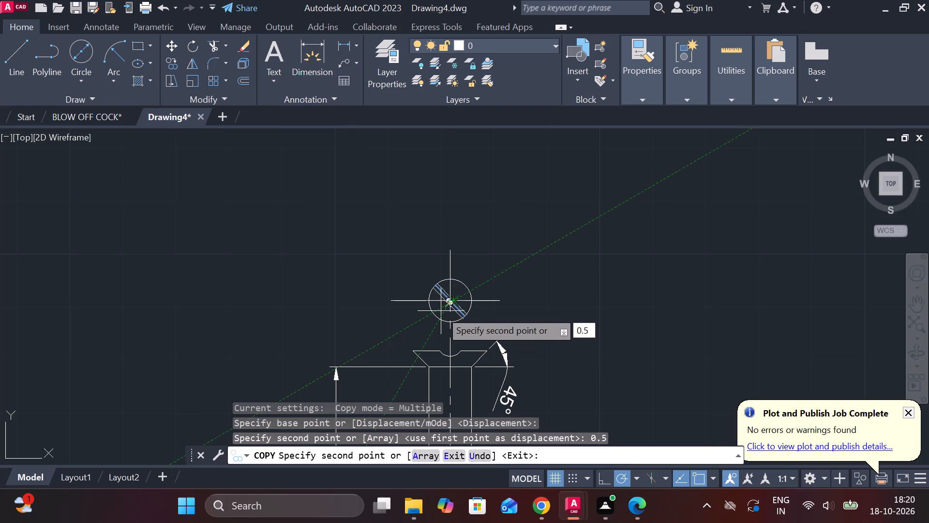
{"action": "key", "text": "Return"}
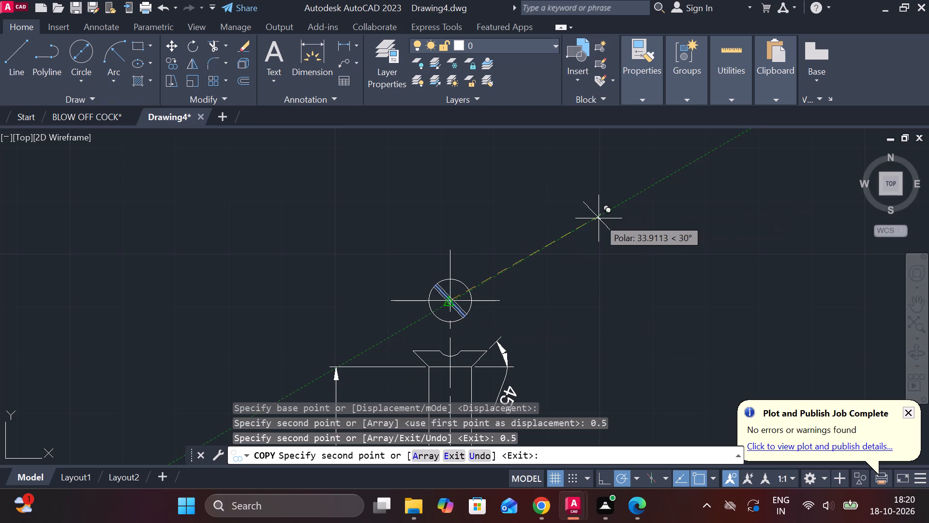
{"action": "key", "text": "Escape"}
Delete the original middle diagonal line through the circle's centre, between its two copies.
{"action": "scroll", "coordinate": [453, 306], "scroll_direction": "up", "scroll_amount": 4}
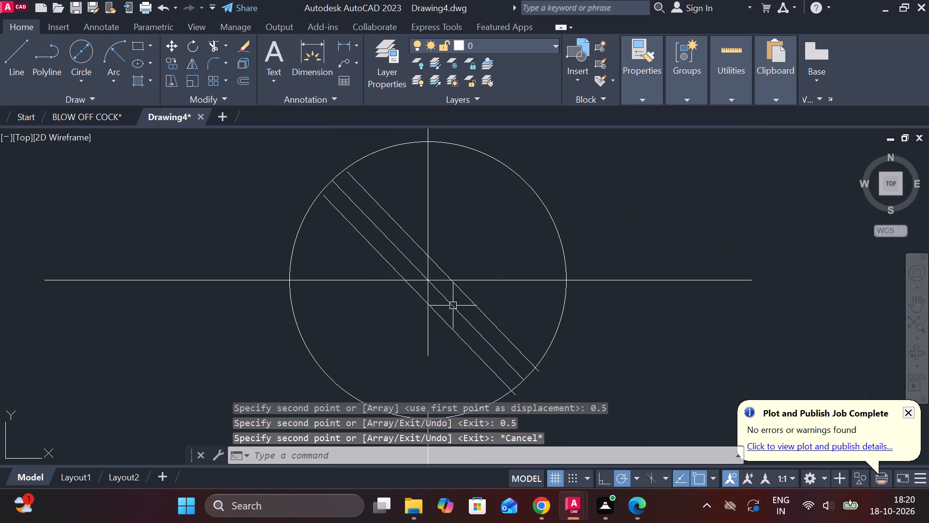
{"action": "left_click", "coordinate": [462, 317]}
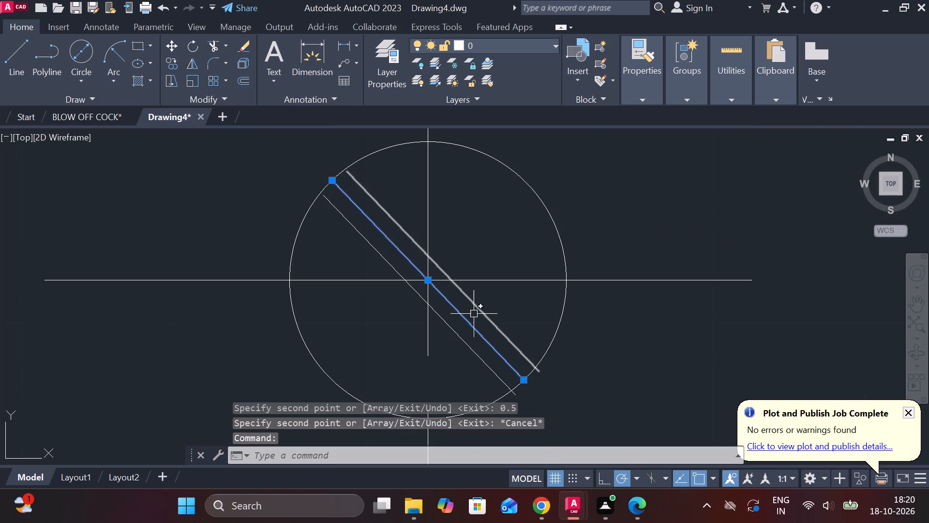
{"action": "key", "text": "Delete"}
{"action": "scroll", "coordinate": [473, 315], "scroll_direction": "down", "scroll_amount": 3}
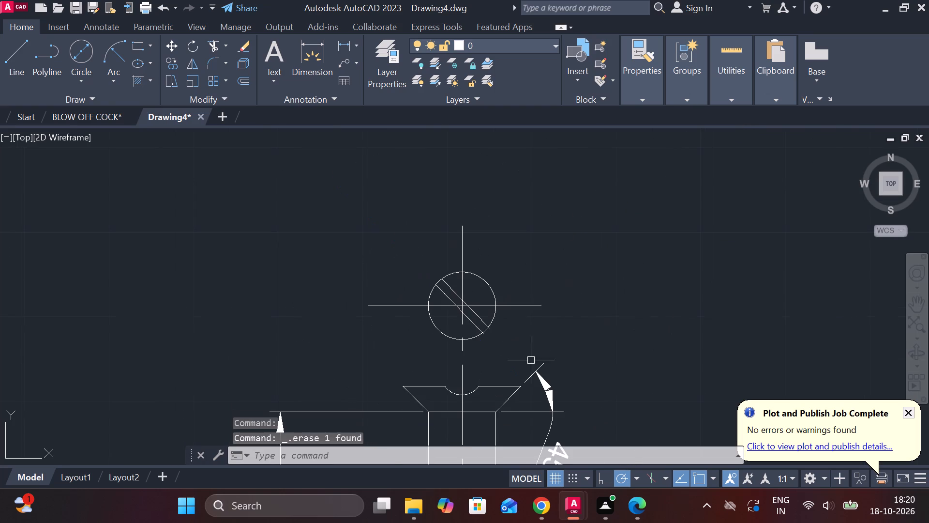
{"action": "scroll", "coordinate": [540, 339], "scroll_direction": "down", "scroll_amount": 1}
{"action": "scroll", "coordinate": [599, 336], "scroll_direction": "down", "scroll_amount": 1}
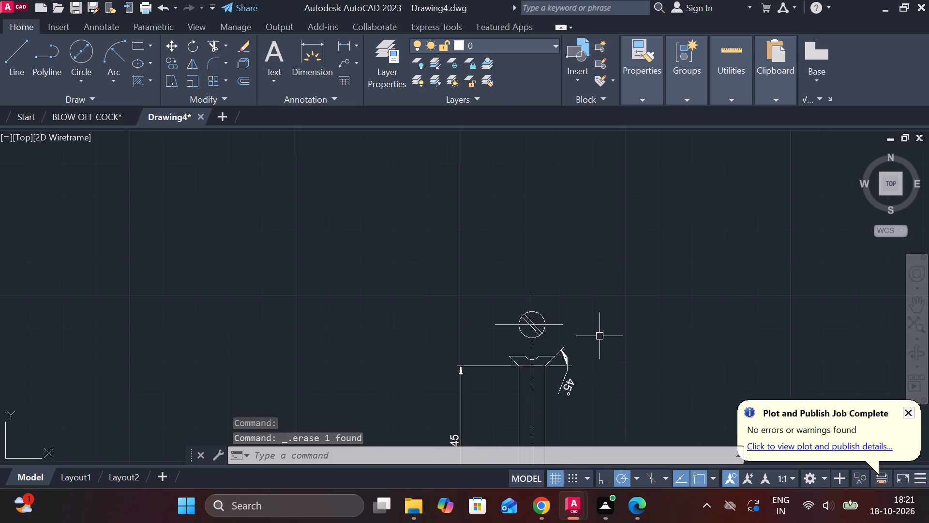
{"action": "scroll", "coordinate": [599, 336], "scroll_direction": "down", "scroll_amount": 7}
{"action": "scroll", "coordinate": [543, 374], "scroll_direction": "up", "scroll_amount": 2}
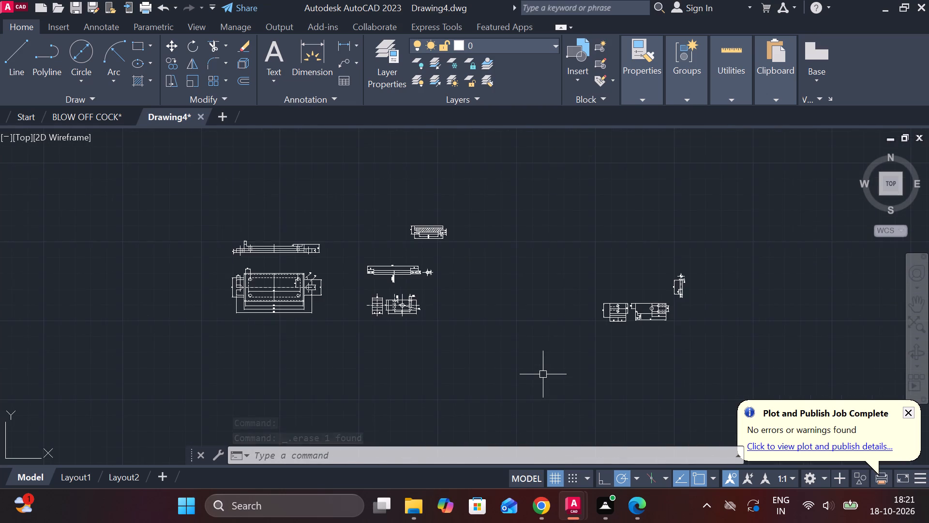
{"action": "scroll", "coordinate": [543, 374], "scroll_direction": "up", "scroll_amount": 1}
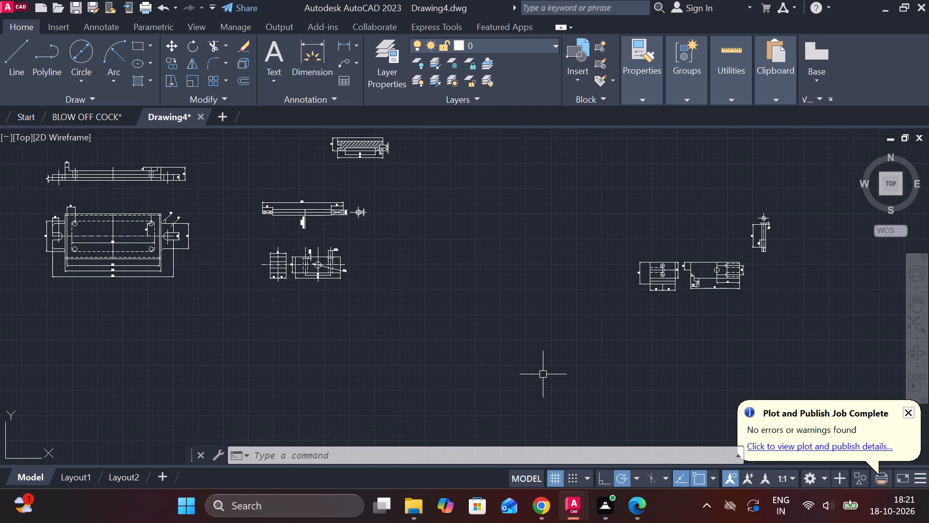
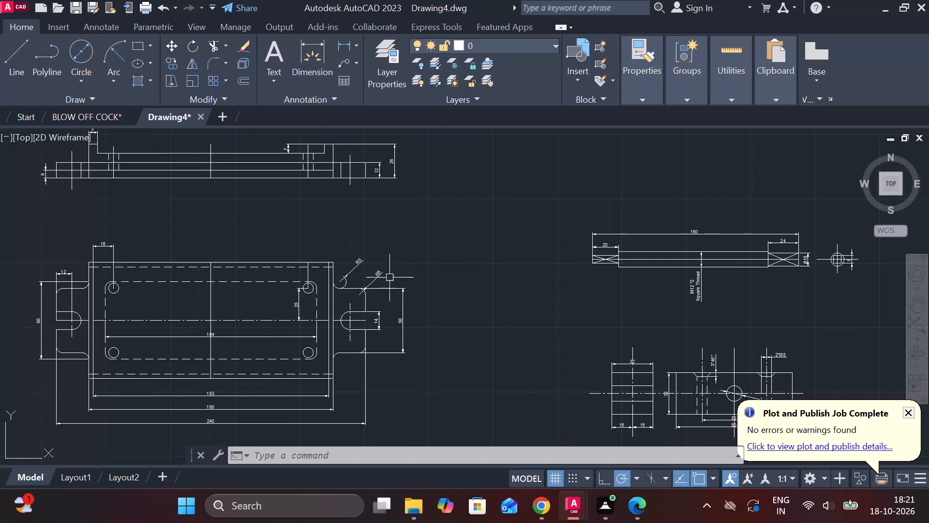
Modify the ISO-25 dimension style to arrow size 4 and text height 5, and set it as current.
{"action": "key", "text": "Escape"}
{"action": "key", "text": "d"}
{"action": "key", "text": "Return"}
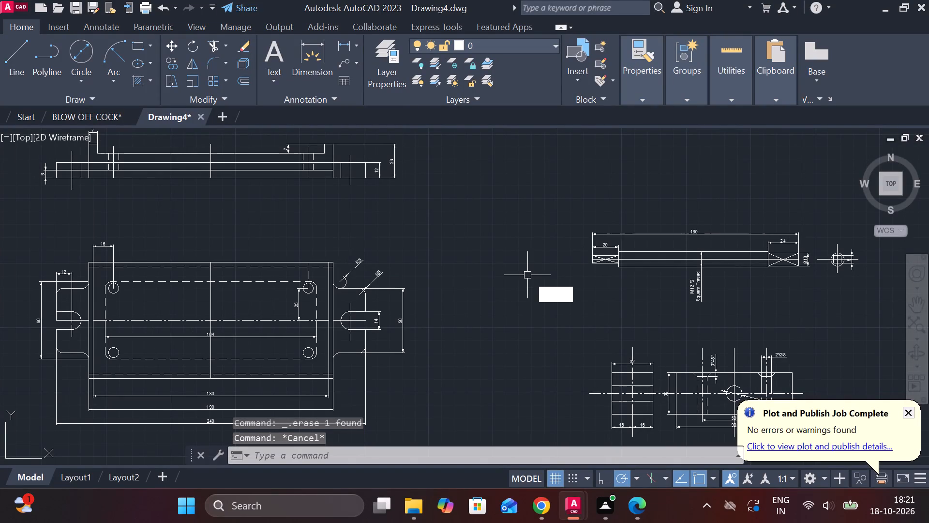
{"action": "left_click", "coordinate": [621, 209]}
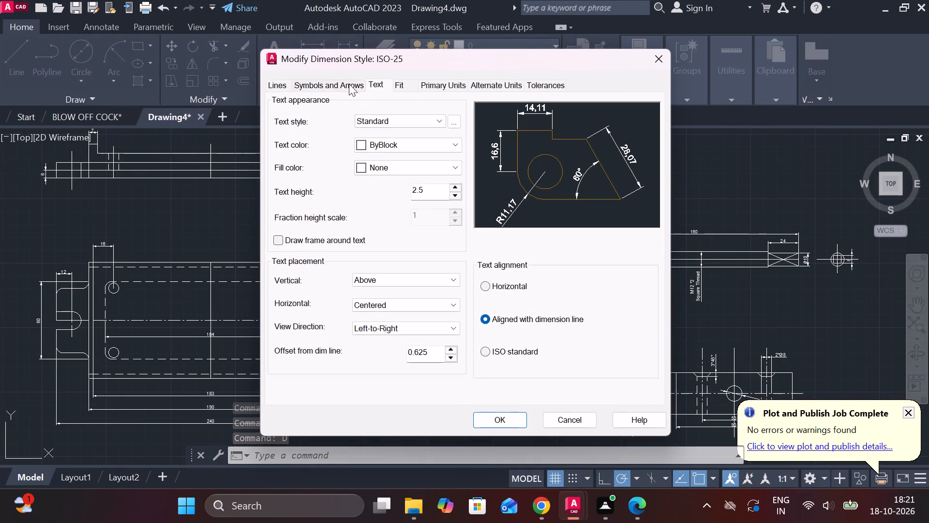
{"action": "left_click", "coordinate": [348, 83]}
{"action": "left_click", "coordinate": [308, 225]}
{"action": "left_click", "coordinate": [300, 239]}
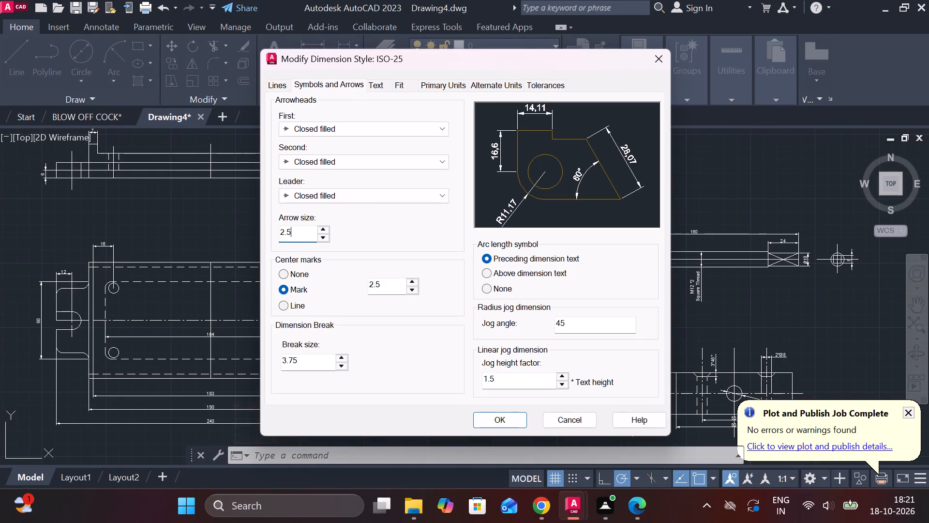
{"action": "left_click_drag", "start_coordinate": [300, 239], "coordinate": [267, 242]}
{"action": "key", "text": "4"}
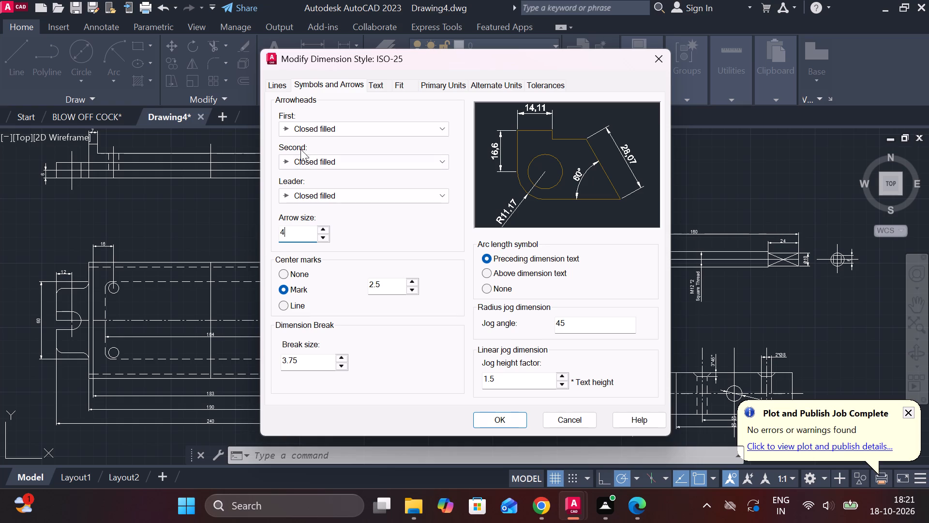
{"action": "left_click", "coordinate": [381, 85]}
{"action": "left_click_drag", "start_coordinate": [433, 192], "coordinate": [412, 197]}
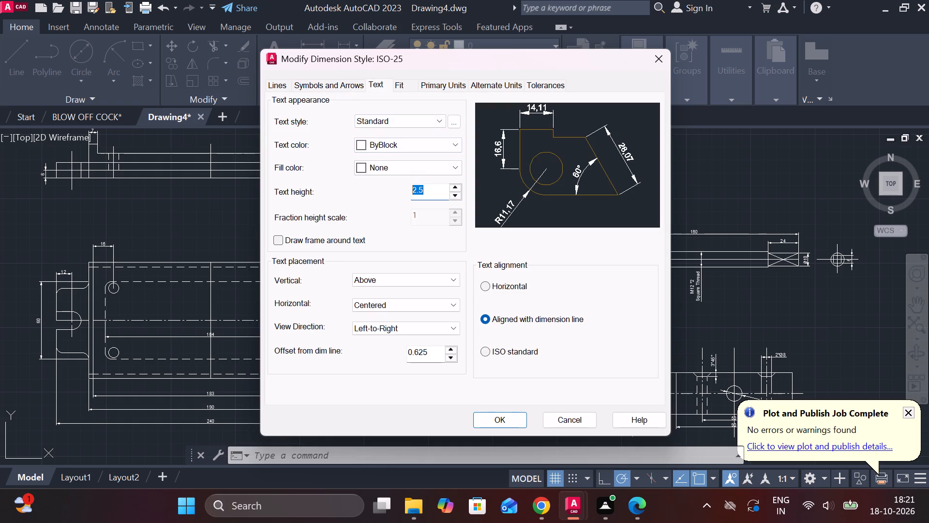
{"action": "left_click_drag", "start_coordinate": [412, 197], "coordinate": [380, 197]}
{"action": "key", "text": "5"}
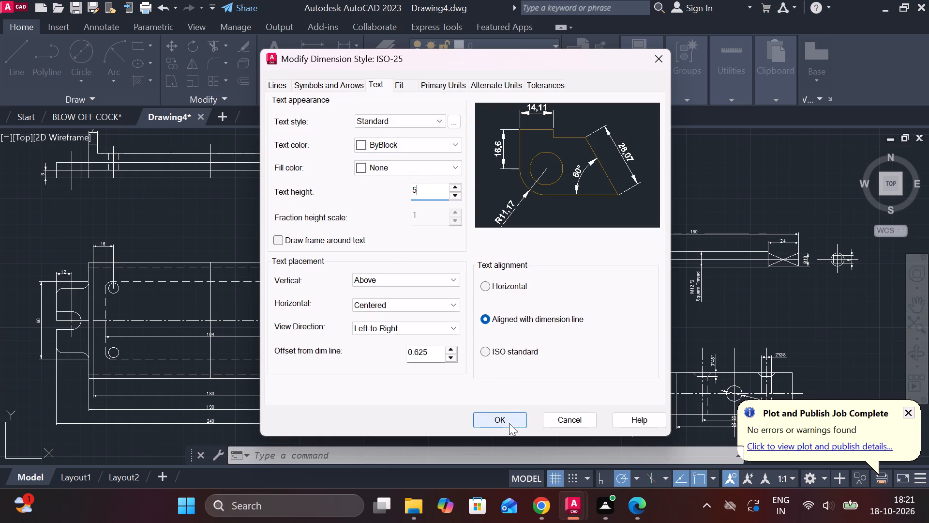
{"action": "left_click", "coordinate": [509, 423]}
{"action": "left_click", "coordinate": [622, 167]}
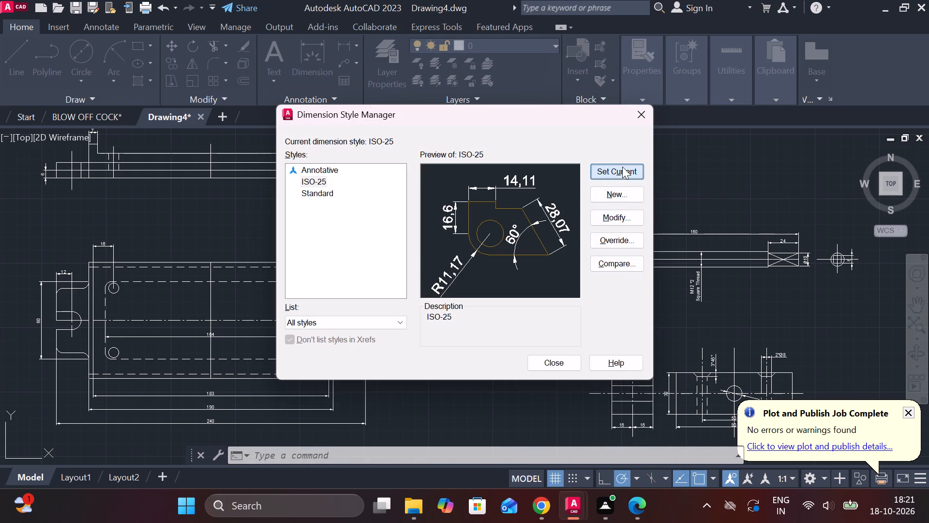
{"action": "left_click", "coordinate": [561, 371]}
{"action": "left_click", "coordinate": [557, 367]}
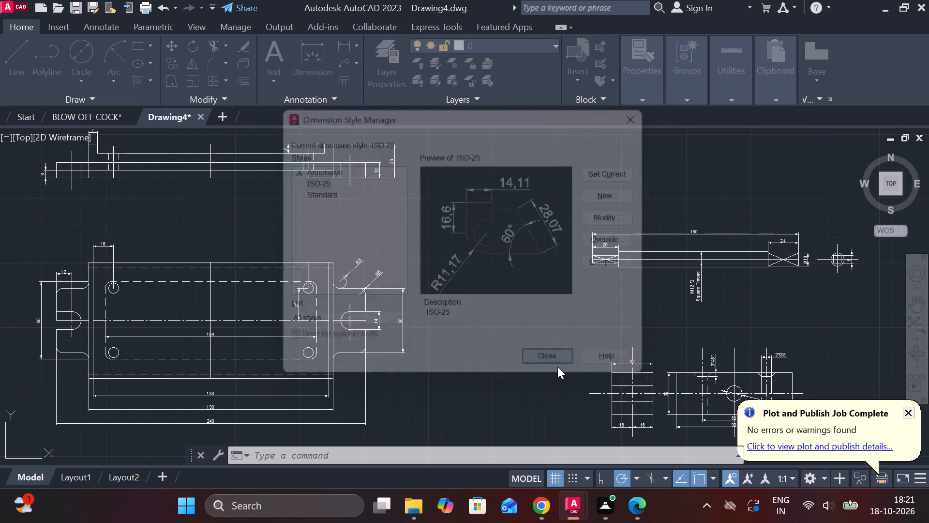
Examine how the dimension text and arrows appear across the part views in the drawing.
{"action": "scroll", "coordinate": [473, 336], "scroll_direction": "down", "scroll_amount": 1}
{"action": "middle_click", "coordinate": [473, 336]}
{"action": "scroll", "coordinate": [473, 336], "scroll_direction": "up", "scroll_amount": 1}
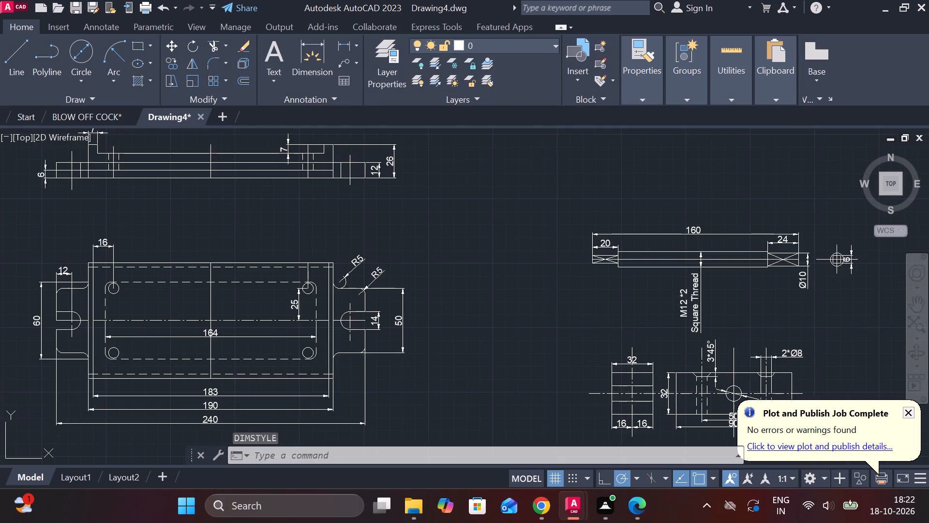
{"action": "middle_click_drag", "start_coordinate": [473, 336], "coordinate": [528, 274]}
{"action": "scroll", "coordinate": [552, 283], "scroll_direction": "up", "scroll_amount": 1}
{"action": "middle_click_drag", "start_coordinate": [688, 292], "coordinate": [561, 227]}
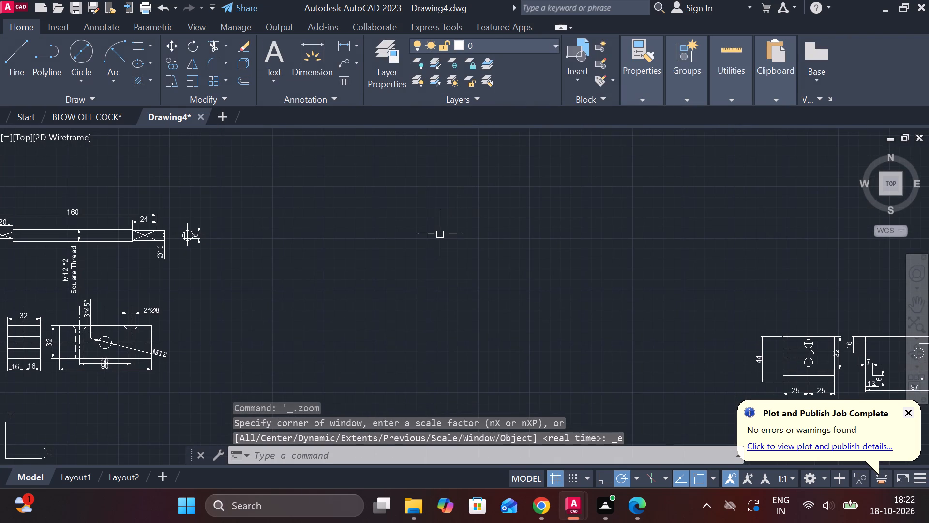
{"action": "middle_click_drag", "start_coordinate": [458, 265], "coordinate": [67, 235]}
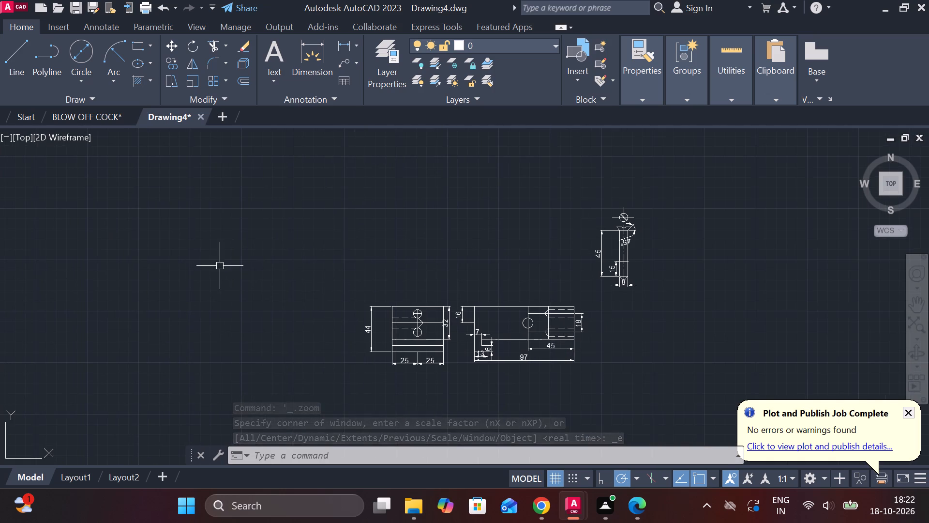
{"action": "scroll", "coordinate": [343, 314], "scroll_direction": "up", "scroll_amount": 2}
{"action": "middle_click_drag", "start_coordinate": [372, 318], "coordinate": [311, 272]}
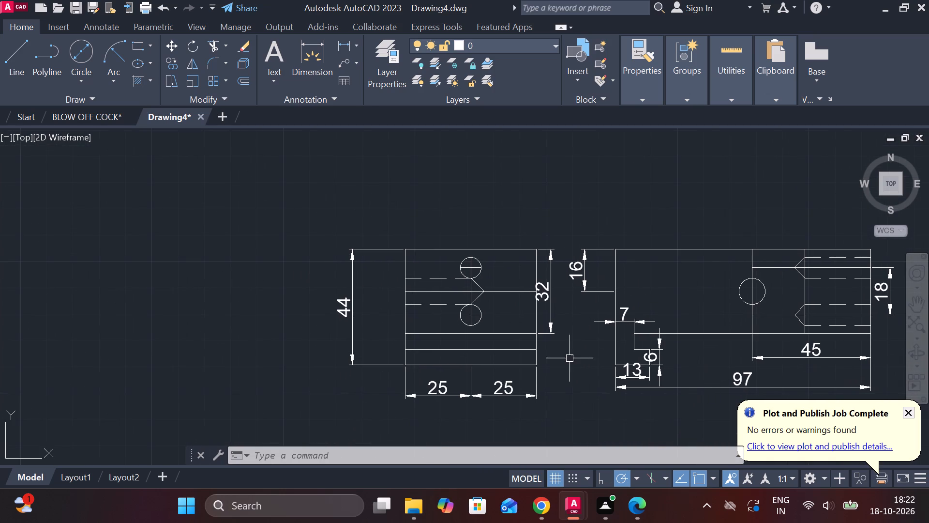
{"action": "middle_click_drag", "start_coordinate": [561, 362], "coordinate": [481, 354]}
{"action": "scroll", "coordinate": [465, 323], "scroll_direction": "down", "scroll_amount": 1}
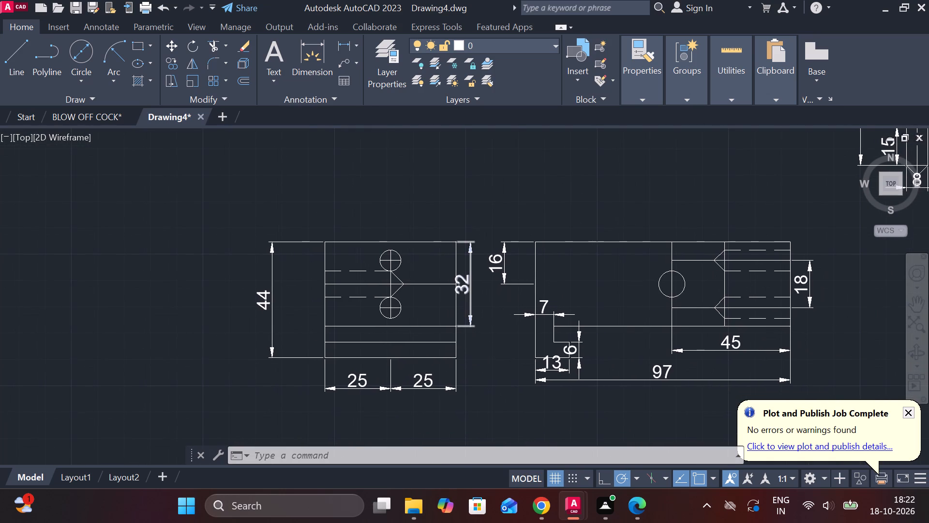
{"action": "scroll", "coordinate": [465, 323], "scroll_direction": "down", "scroll_amount": 2}
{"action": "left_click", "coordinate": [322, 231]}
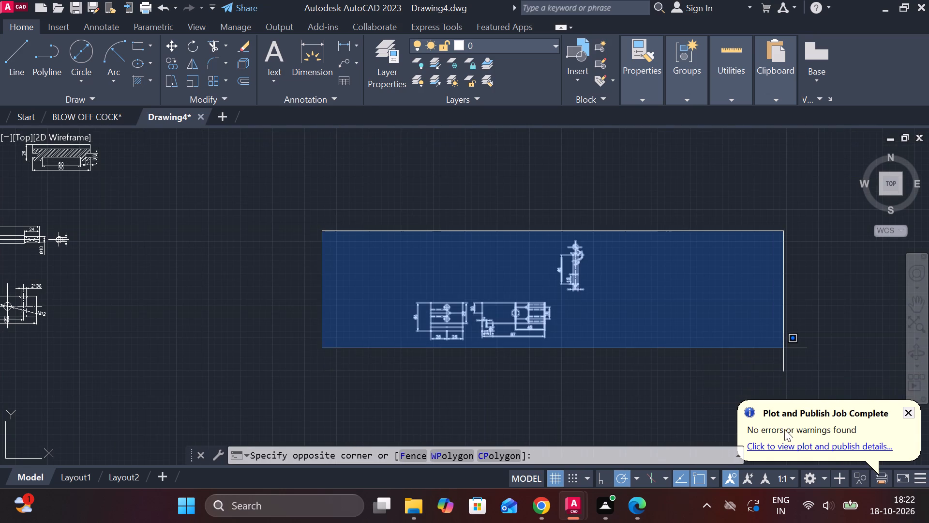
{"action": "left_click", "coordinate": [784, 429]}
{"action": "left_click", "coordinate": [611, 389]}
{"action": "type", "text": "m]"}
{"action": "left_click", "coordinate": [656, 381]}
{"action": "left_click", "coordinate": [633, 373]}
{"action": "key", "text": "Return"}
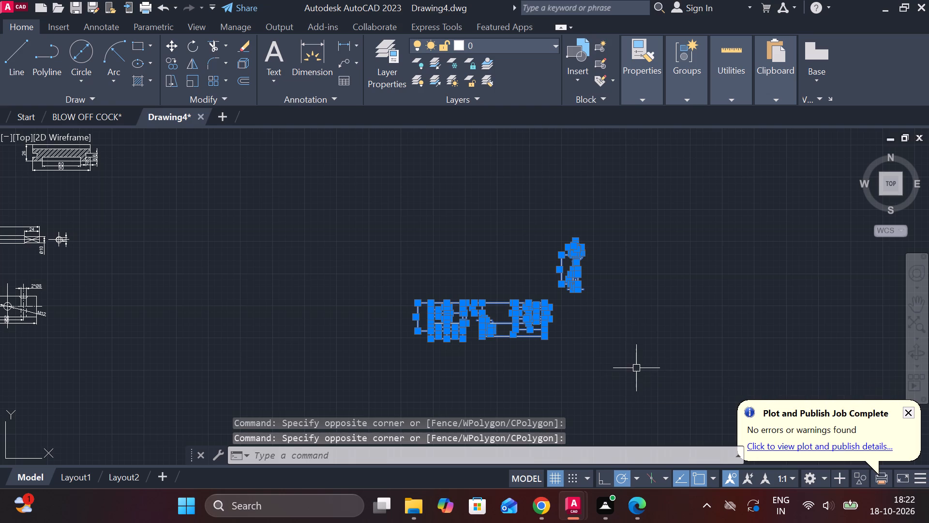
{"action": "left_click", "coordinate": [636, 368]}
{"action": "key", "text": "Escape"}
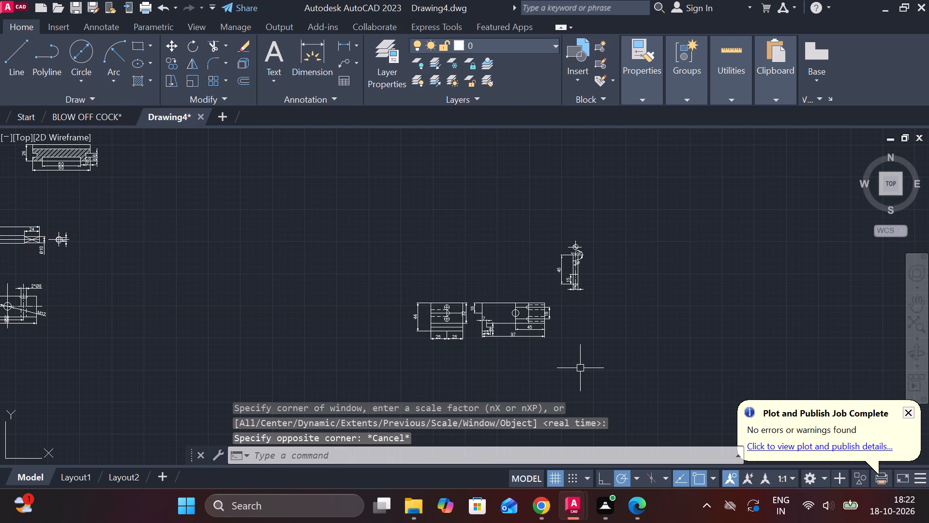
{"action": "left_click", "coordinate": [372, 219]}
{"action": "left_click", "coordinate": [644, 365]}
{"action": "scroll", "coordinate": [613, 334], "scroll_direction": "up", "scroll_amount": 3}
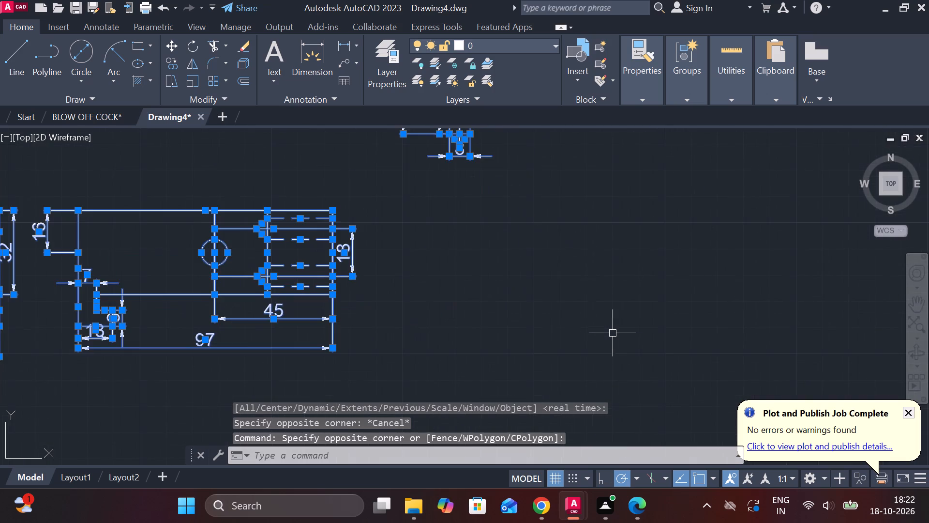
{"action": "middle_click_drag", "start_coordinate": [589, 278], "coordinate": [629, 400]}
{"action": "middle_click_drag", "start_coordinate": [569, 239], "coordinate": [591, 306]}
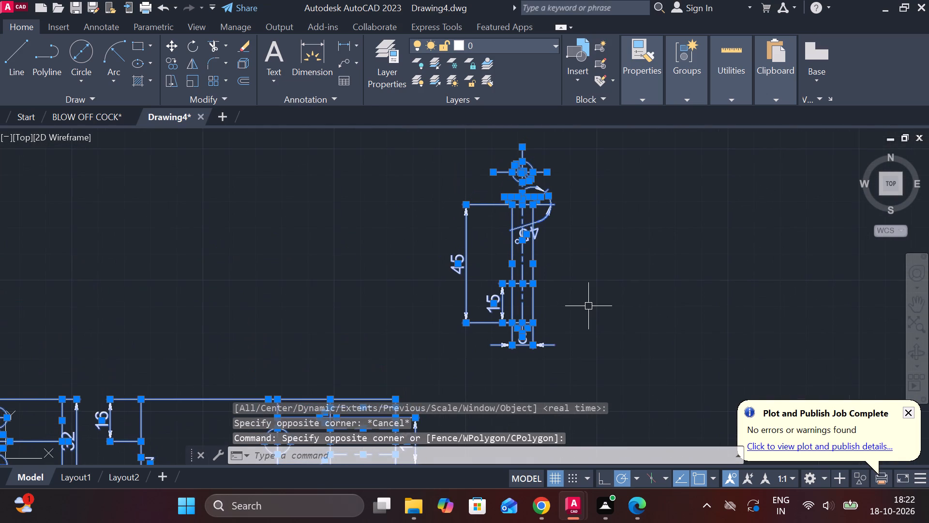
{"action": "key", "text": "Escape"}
Erase the angular dimension at the flared head of the pin's front view.
{"action": "scroll", "coordinate": [544, 189], "scroll_direction": "up", "scroll_amount": 3}
{"action": "middle_click_drag", "start_coordinate": [556, 209], "coordinate": [564, 285]}
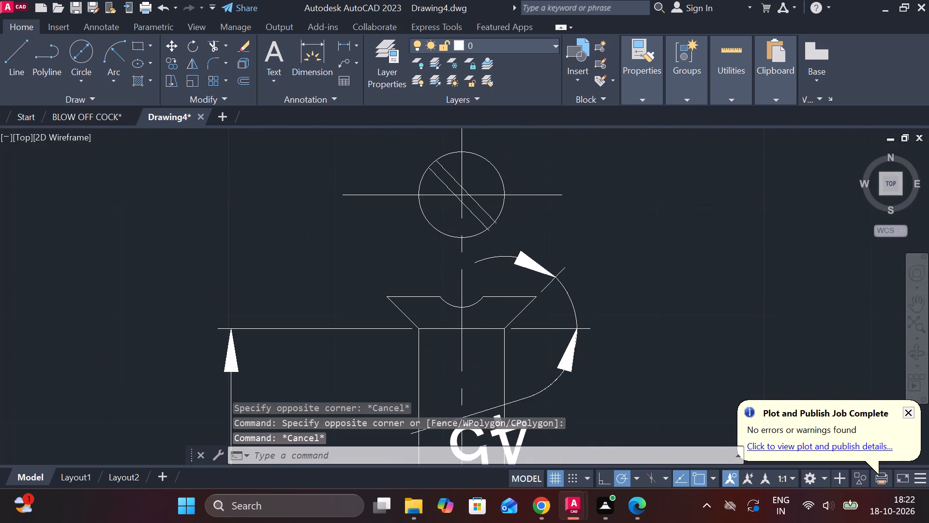
{"action": "scroll", "coordinate": [550, 260], "scroll_direction": "up", "scroll_amount": 2}
{"action": "scroll", "coordinate": [550, 280], "scroll_direction": "down", "scroll_amount": 4}
{"action": "middle_click_drag", "start_coordinate": [575, 313], "coordinate": [541, 246]}
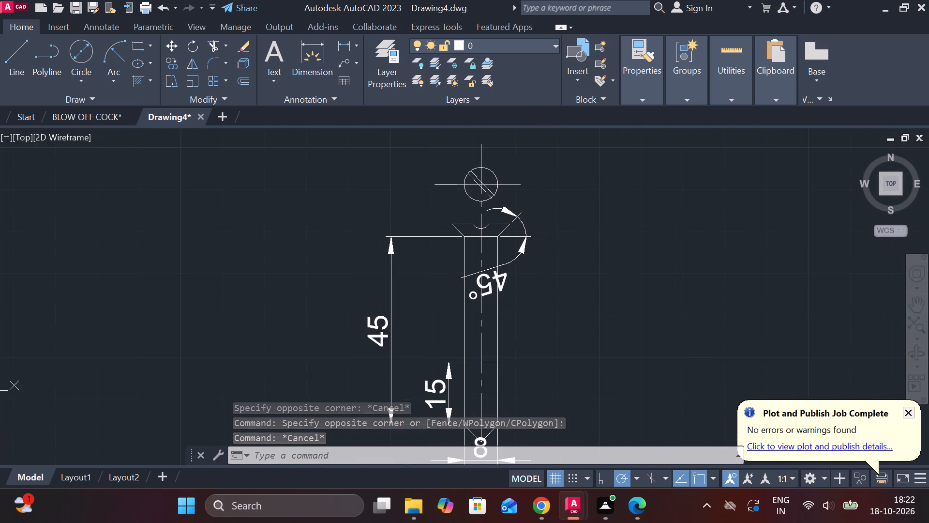
{"action": "left_click", "coordinate": [502, 274]}
{"action": "type", "text": "e"}
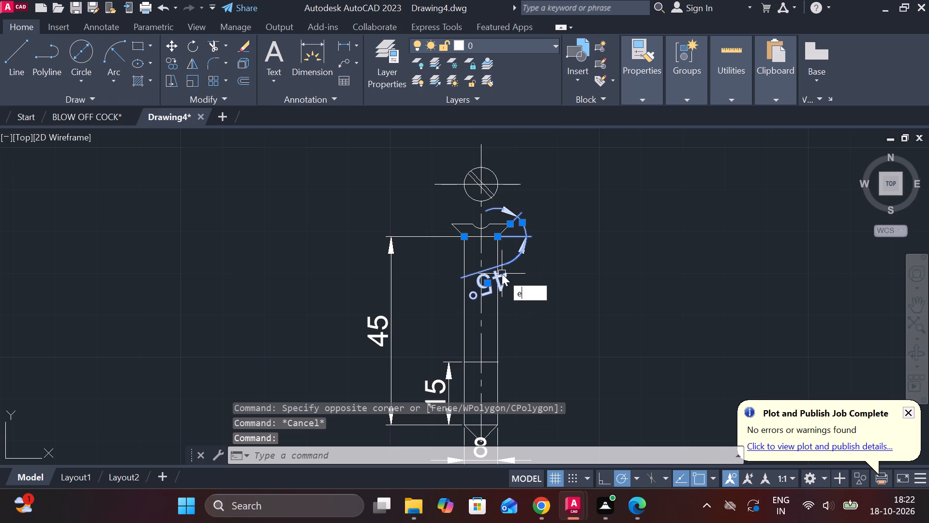
{"action": "key", "text": "space"}
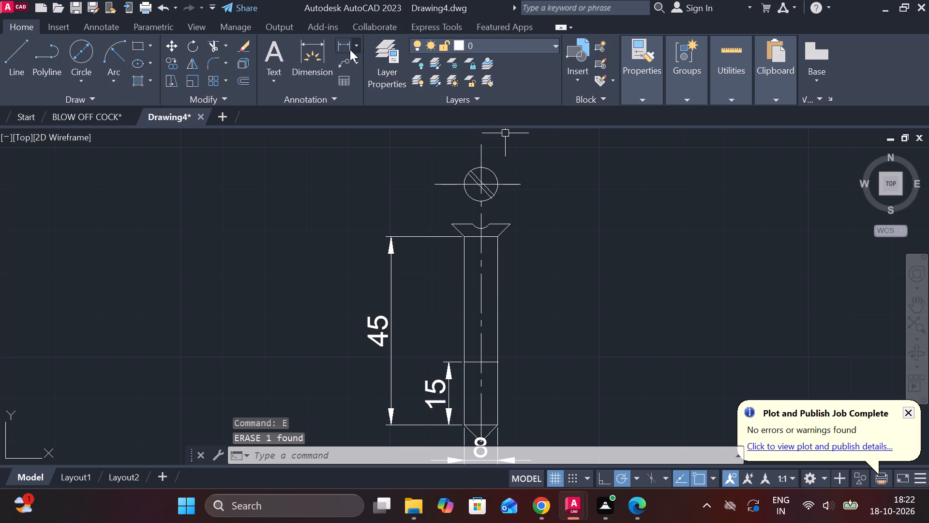
Add a 45° angular dimension between the pin head's right flared edge and the shank's right vertical edge, placing it above the circular view.
{"action": "left_click", "coordinate": [354, 46]}
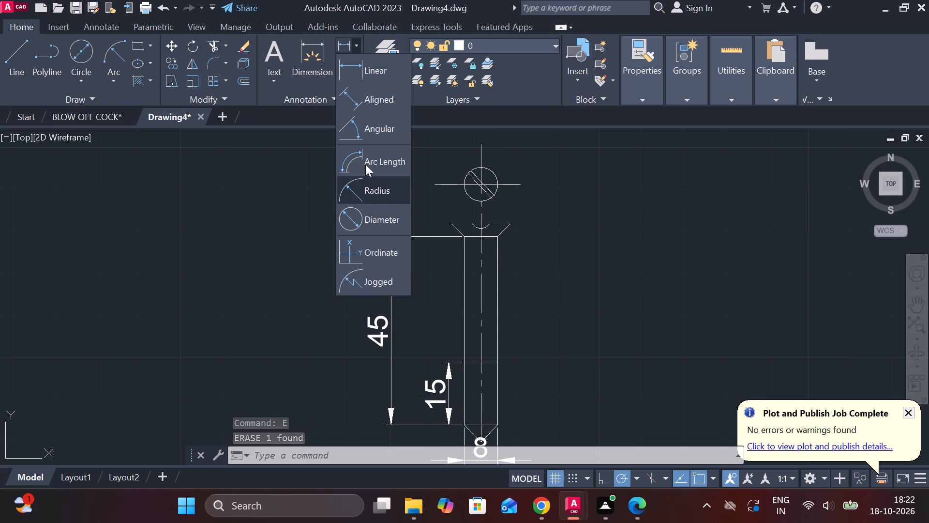
{"action": "left_click", "coordinate": [370, 124]}
{"action": "scroll", "coordinate": [509, 240], "scroll_direction": "up", "scroll_amount": 4}
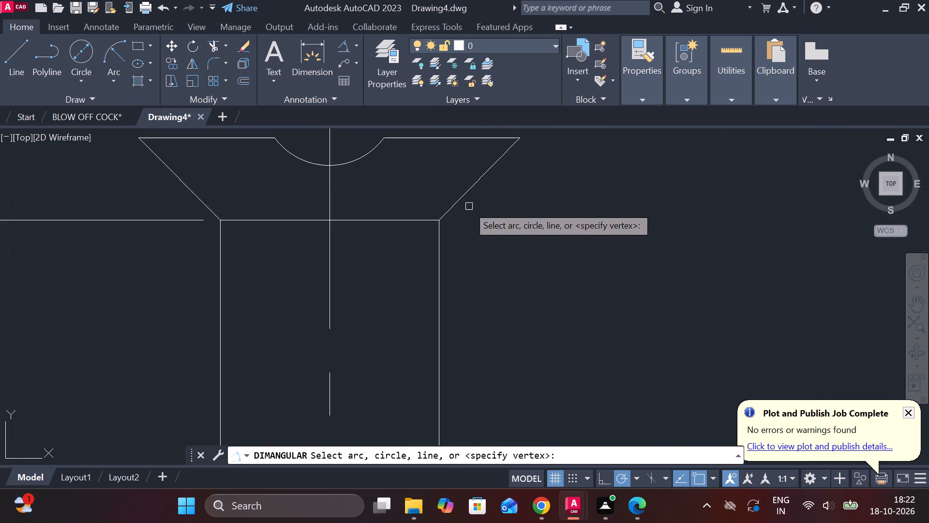
{"action": "left_click", "coordinate": [460, 198]}
{"action": "left_click", "coordinate": [439, 249]}
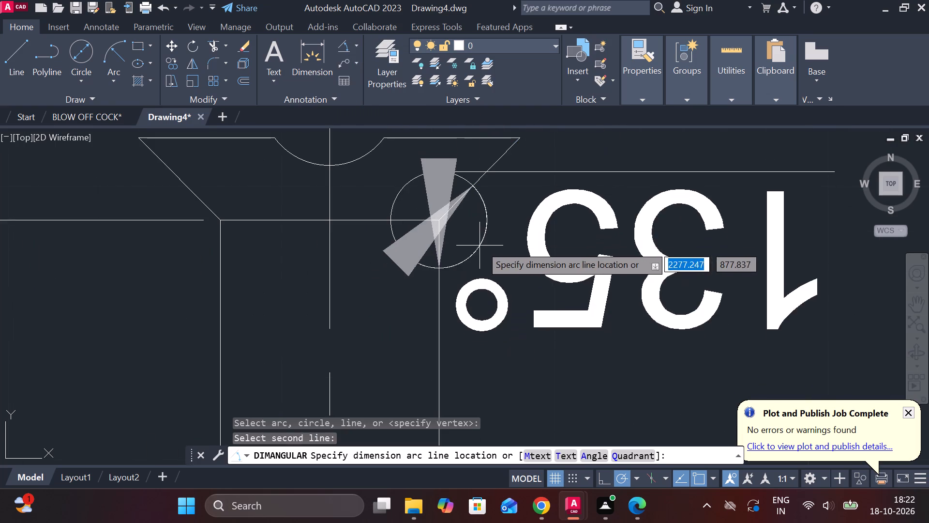
{"action": "middle_click_drag", "start_coordinate": [440, 354], "coordinate": [464, 356]}
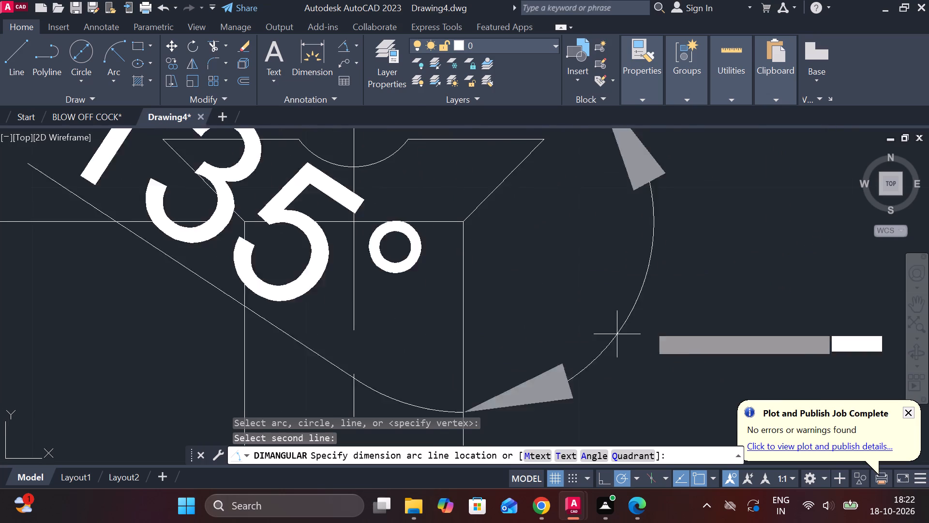
{"action": "middle_click_drag", "start_coordinate": [763, 178], "coordinate": [576, 371]}
{"action": "scroll", "coordinate": [574, 206], "scroll_direction": "down", "scroll_amount": 2}
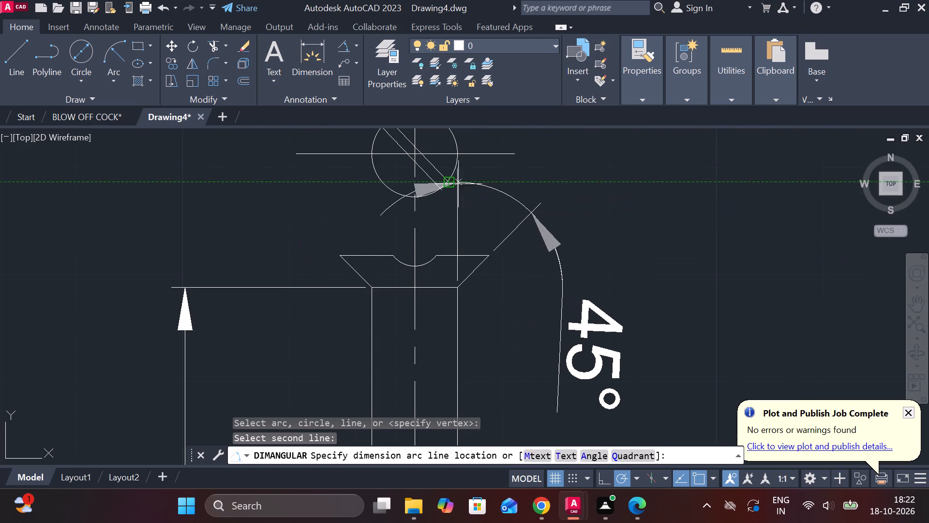
{"action": "middle_click_drag", "start_coordinate": [539, 166], "coordinate": [483, 269]}
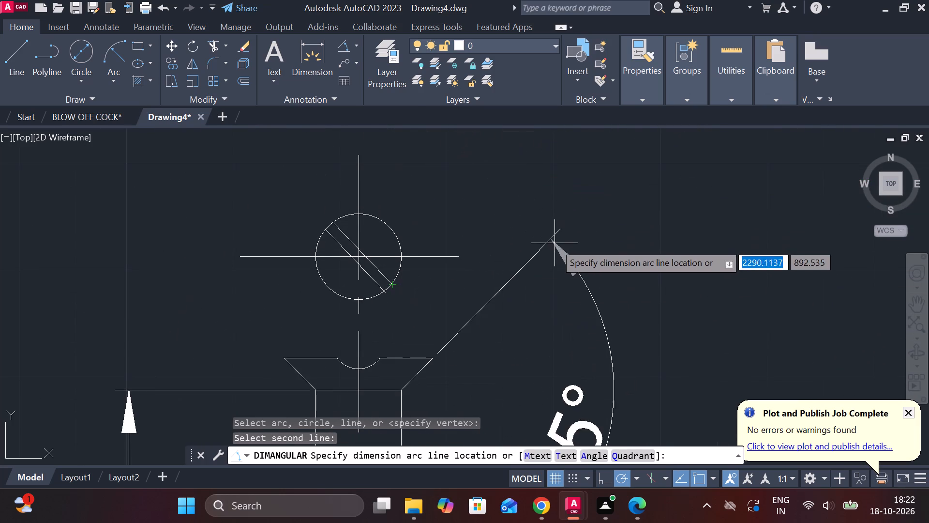
{"action": "left_click", "coordinate": [545, 203]}
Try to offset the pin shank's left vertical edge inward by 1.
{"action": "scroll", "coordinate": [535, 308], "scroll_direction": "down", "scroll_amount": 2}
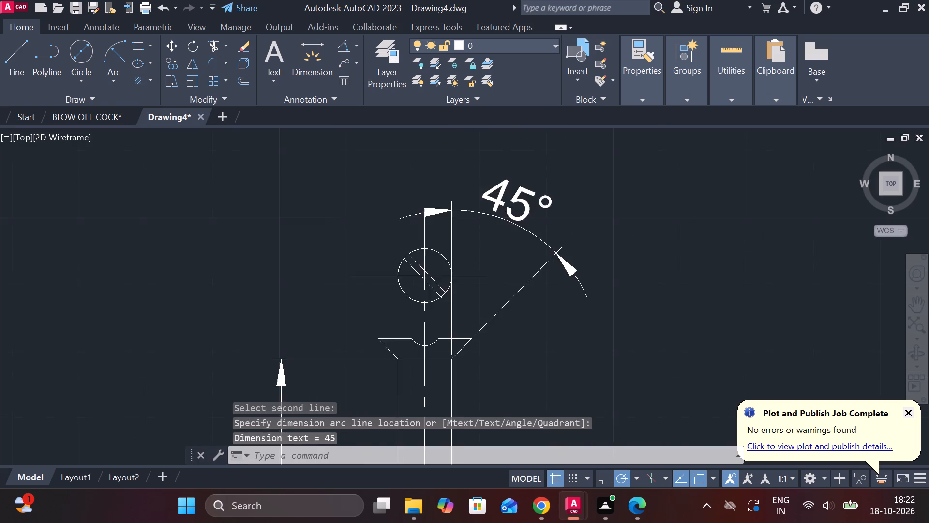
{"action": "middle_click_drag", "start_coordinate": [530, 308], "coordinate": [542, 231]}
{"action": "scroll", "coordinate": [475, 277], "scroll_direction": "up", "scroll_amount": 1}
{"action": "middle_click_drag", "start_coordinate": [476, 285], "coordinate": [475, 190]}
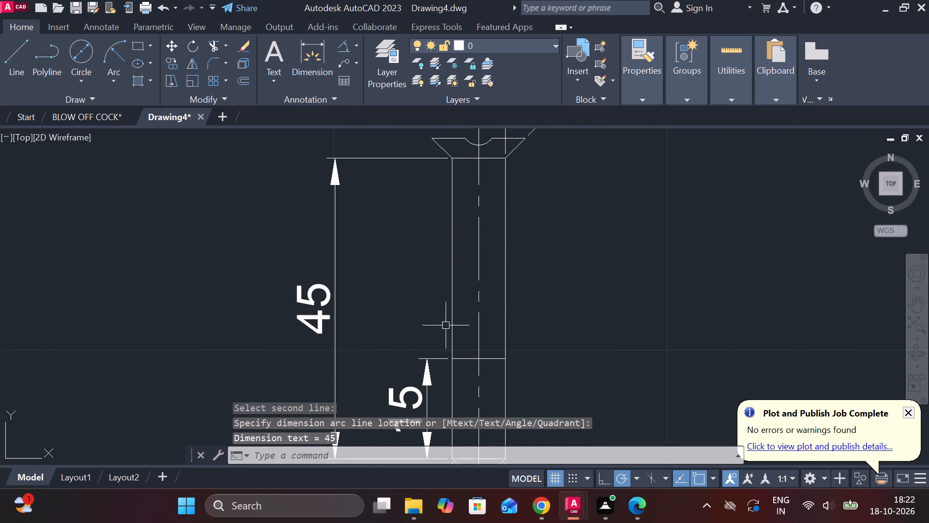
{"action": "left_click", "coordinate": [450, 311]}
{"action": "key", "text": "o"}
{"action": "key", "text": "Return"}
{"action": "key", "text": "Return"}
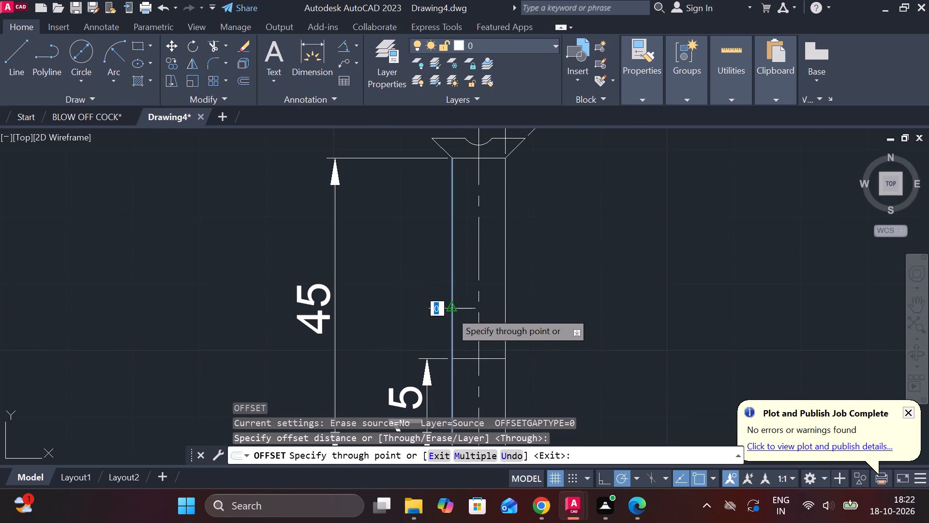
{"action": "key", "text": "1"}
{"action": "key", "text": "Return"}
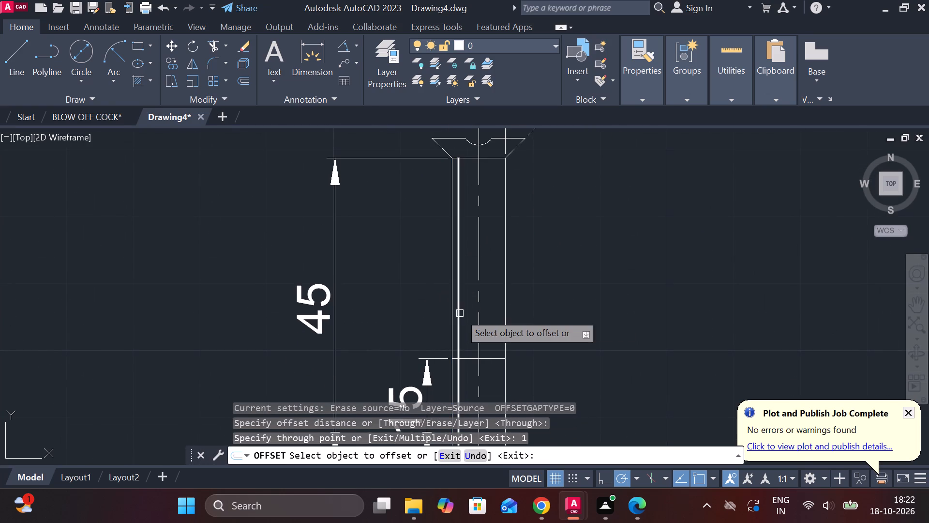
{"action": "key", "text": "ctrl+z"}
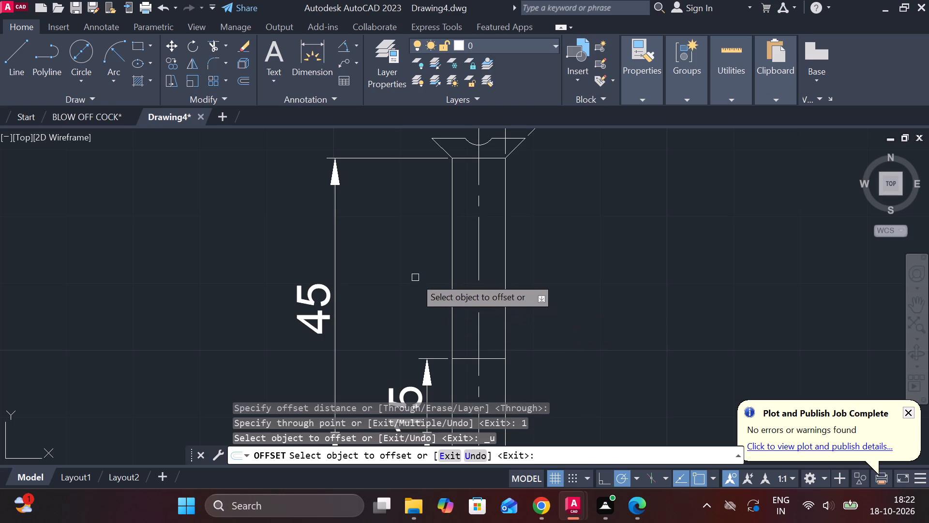
Offset the pin shank's left vertical edge inward by 0.5.
{"action": "left_click", "coordinate": [450, 277]}
{"action": "type", "text": ".5"}
{"action": "key", "text": "Return"}
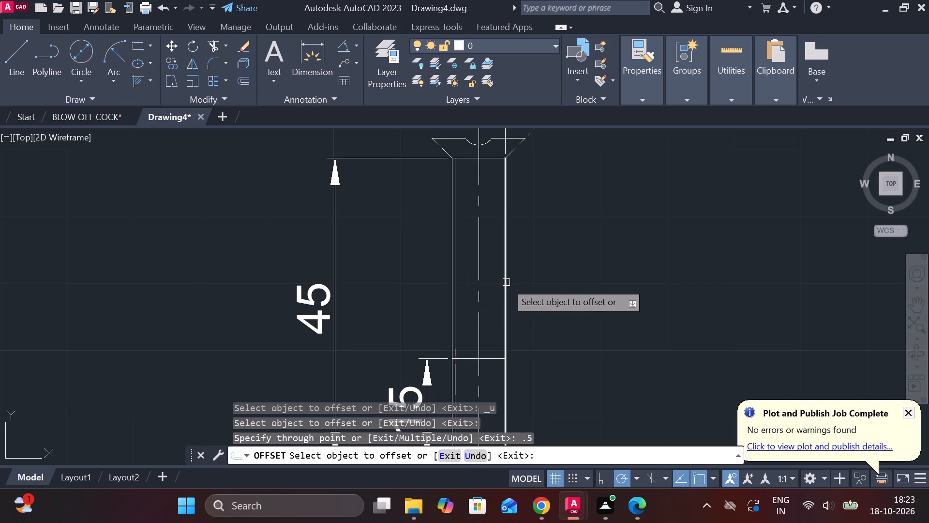
Offset the pin shank's right vertical edge inward by 0.5.
{"action": "left_click", "coordinate": [506, 282]}
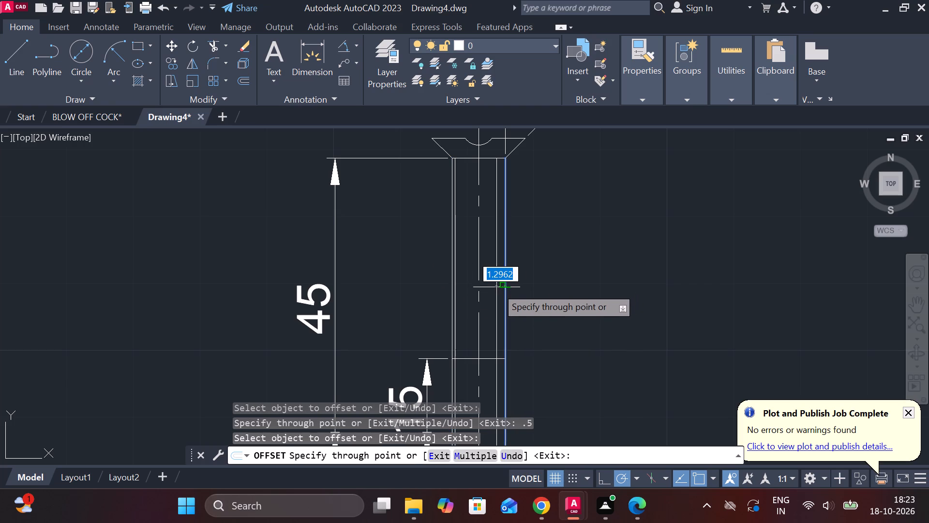
{"action": "key", "text": "period"}
{"action": "key", "text": "5"}
{"action": "key", "text": "Return"}
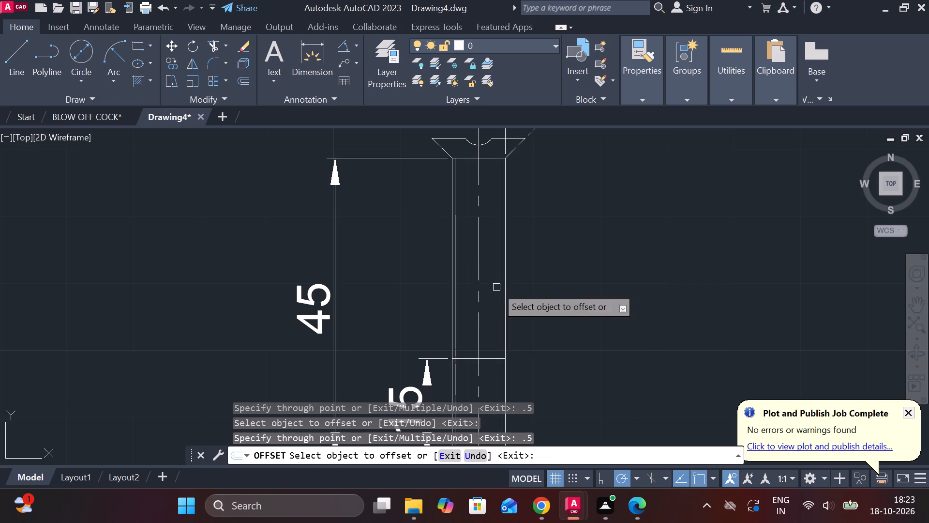
Look over all the part views in the drawing and check the free space around them.
{"action": "scroll", "coordinate": [500, 287], "scroll_direction": "down", "scroll_amount": 2}
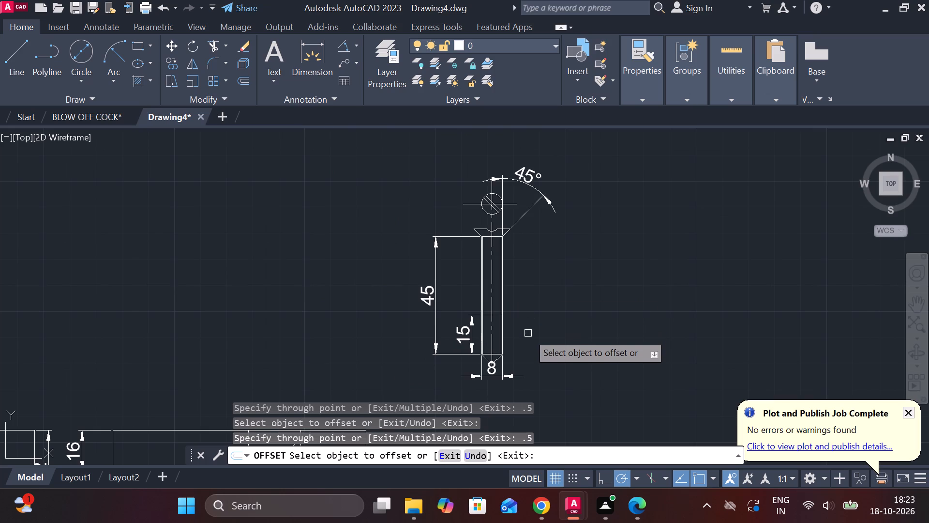
{"action": "scroll", "coordinate": [528, 333], "scroll_direction": "down", "scroll_amount": 2}
{"action": "middle_click_drag", "start_coordinate": [564, 336], "coordinate": [616, 273]}
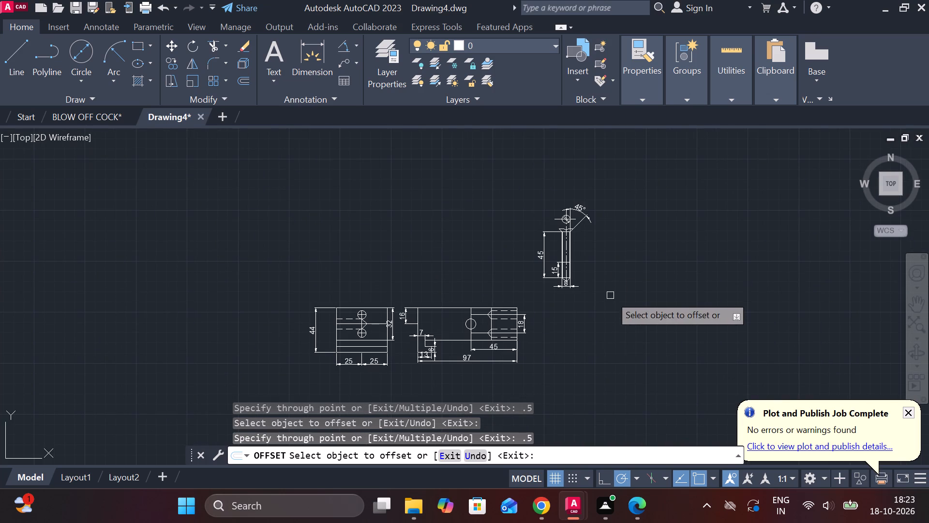
{"action": "scroll", "coordinate": [338, 270], "scroll_direction": "down", "scroll_amount": 2}
{"action": "middle_click_drag", "start_coordinate": [337, 256], "coordinate": [672, 236]}
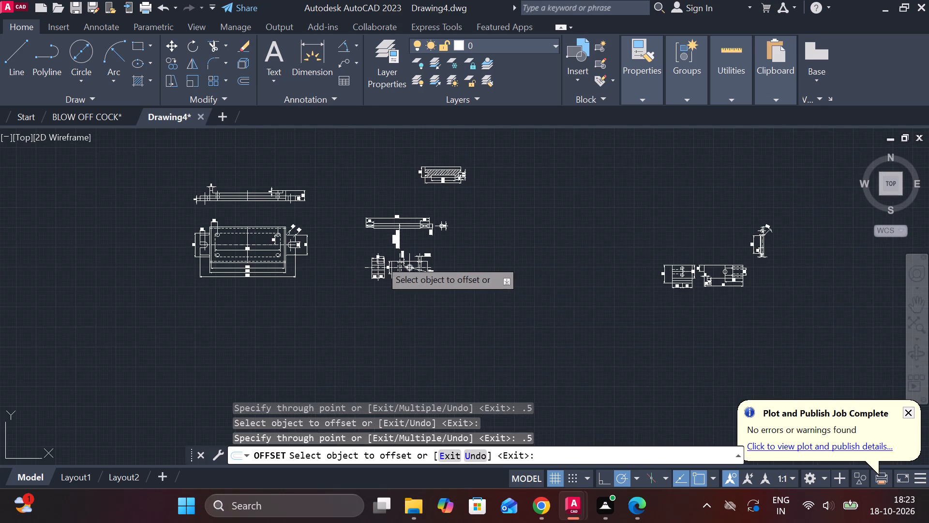
{"action": "scroll", "coordinate": [374, 257], "scroll_direction": "up", "scroll_amount": 4}
{"action": "scroll", "coordinate": [351, 245], "scroll_direction": "down", "scroll_amount": 2}
{"action": "middle_click_drag", "start_coordinate": [315, 208], "coordinate": [329, 210]}
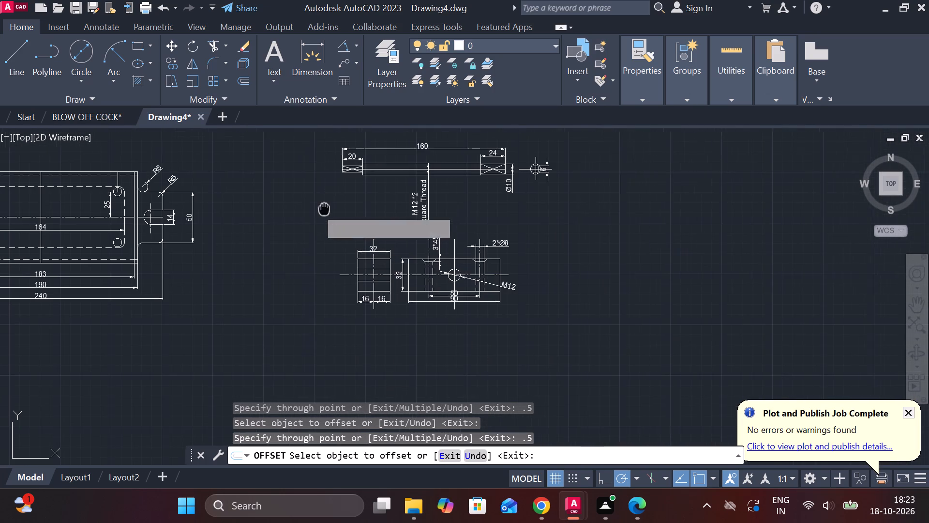
{"action": "middle_click_drag", "start_coordinate": [329, 210], "coordinate": [869, 281]}
{"action": "scroll", "coordinate": [624, 304], "scroll_direction": "down", "scroll_amount": 1}
{"action": "scroll", "coordinate": [468, 312], "scroll_direction": "up", "scroll_amount": 4}
{"action": "scroll", "coordinate": [545, 291], "scroll_direction": "down", "scroll_amount": 2}
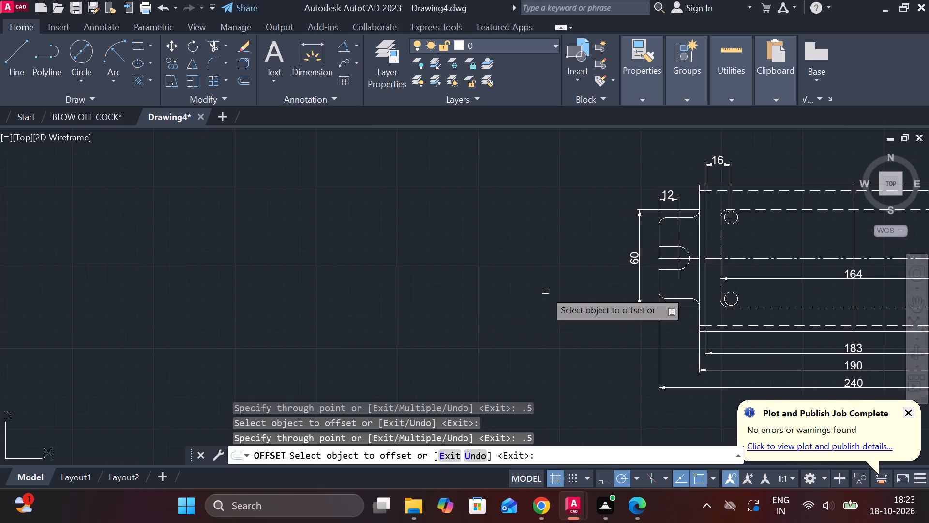
{"action": "scroll", "coordinate": [545, 291], "scroll_direction": "down", "scroll_amount": 6}
{"action": "scroll", "coordinate": [564, 213], "scroll_direction": "up", "scroll_amount": 4}
{"action": "middle_click_drag", "start_coordinate": [565, 323], "coordinate": [471, 182]}
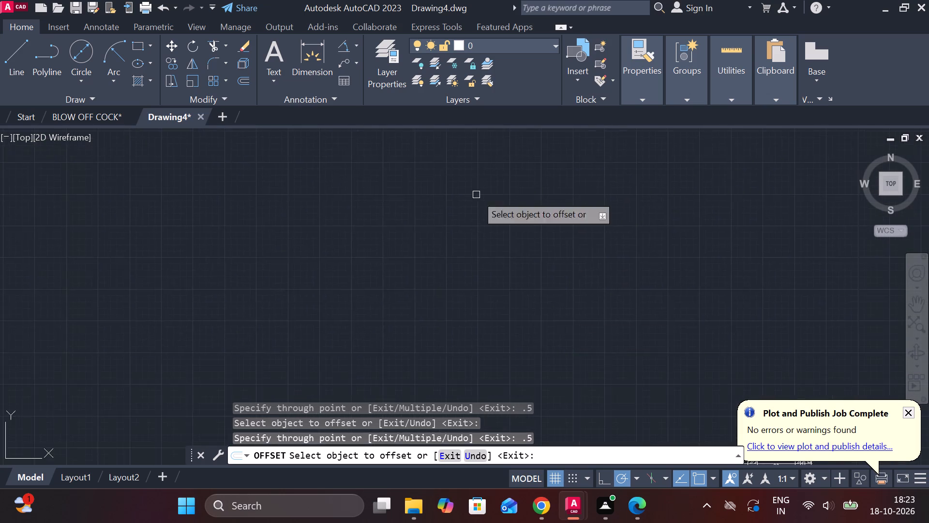
{"action": "scroll", "coordinate": [488, 230], "scroll_direction": "down", "scroll_amount": 2}
{"action": "scroll", "coordinate": [521, 339], "scroll_direction": "up", "scroll_amount": 5}
{"action": "middle_click_drag", "start_coordinate": [523, 339], "coordinate": [686, 195]}
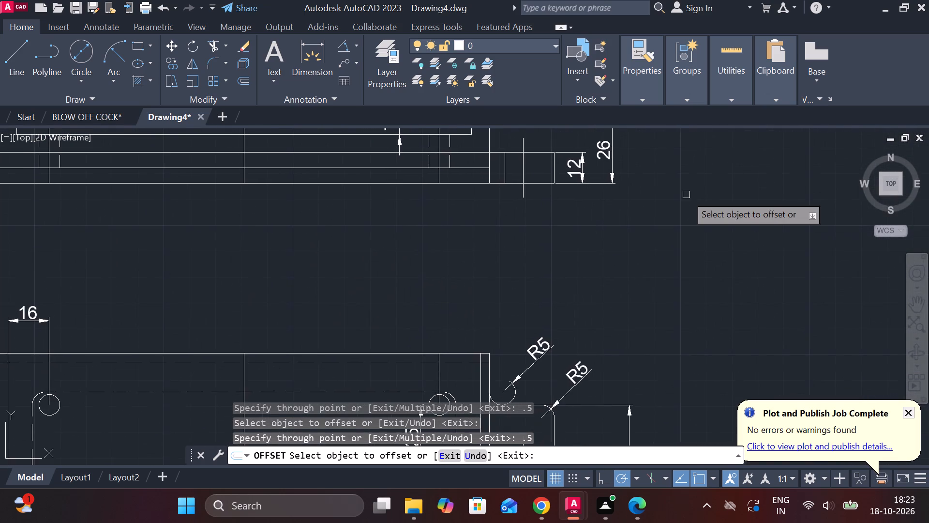
{"action": "scroll", "coordinate": [686, 195], "scroll_direction": "down", "scroll_amount": 1}
{"action": "middle_click_drag", "start_coordinate": [665, 208], "coordinate": [196, 219]}
{"action": "scroll", "coordinate": [452, 238], "scroll_direction": "down", "scroll_amount": 1}
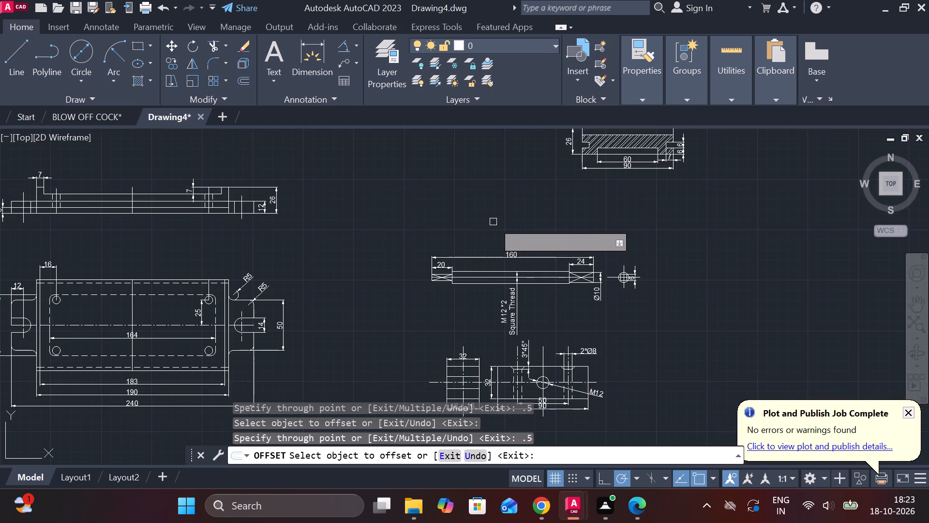
{"action": "middle_click_drag", "start_coordinate": [493, 222], "coordinate": [202, 293]}
{"action": "middle_click_drag", "start_coordinate": [648, 299], "coordinate": [369, 133]}
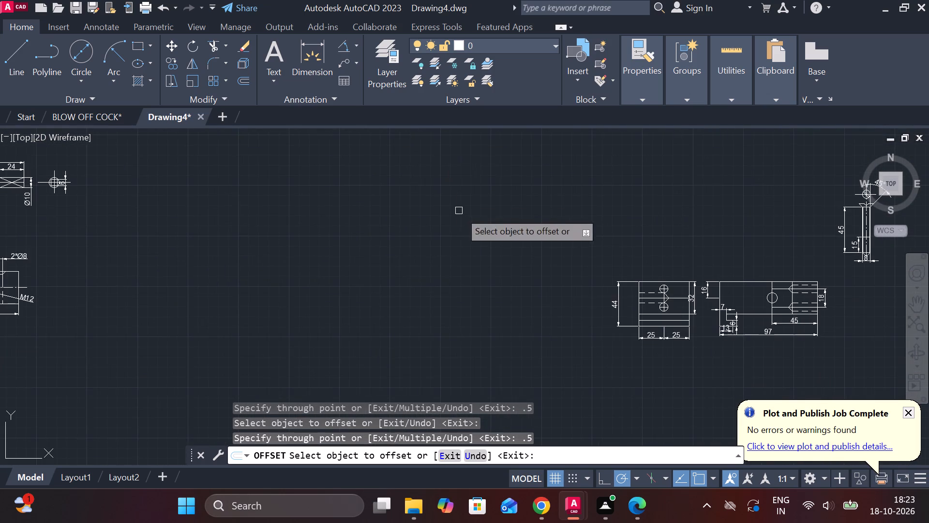
{"action": "middle_click_drag", "start_coordinate": [575, 279], "coordinate": [360, 268]}
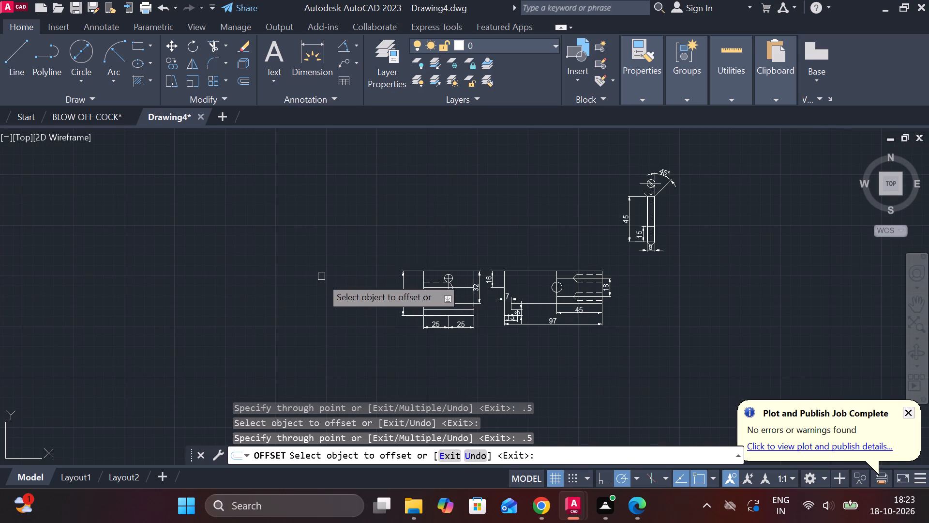
{"action": "key", "text": "Escape"}
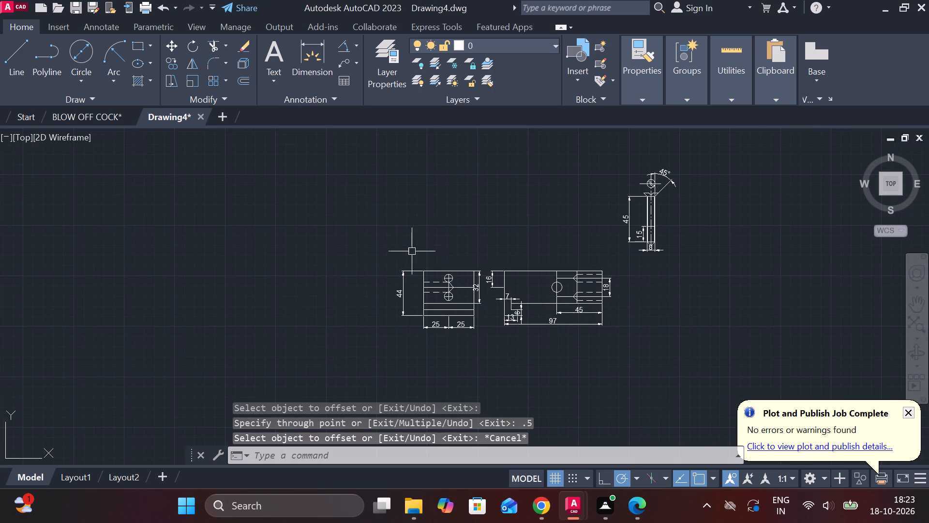
Move the flared pin and the two stepped-block views together to the empty area below the base plate views.
{"action": "scroll", "coordinate": [412, 251], "scroll_direction": "down", "scroll_amount": 2}
{"action": "left_click", "coordinate": [369, 175]}
{"action": "left_click", "coordinate": [570, 331]}
{"action": "key", "text": "m"}
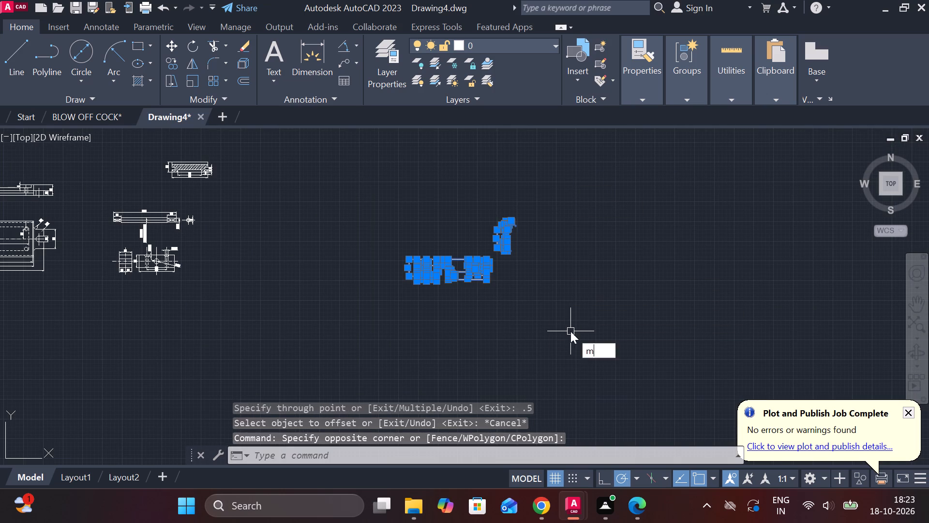
{"action": "key", "text": "Return"}
{"action": "left_click", "coordinate": [580, 314]}
{"action": "scroll", "coordinate": [447, 326], "scroll_direction": "down", "scroll_amount": 3}
{"action": "middle_click_drag", "start_coordinate": [456, 327], "coordinate": [778, 230]}
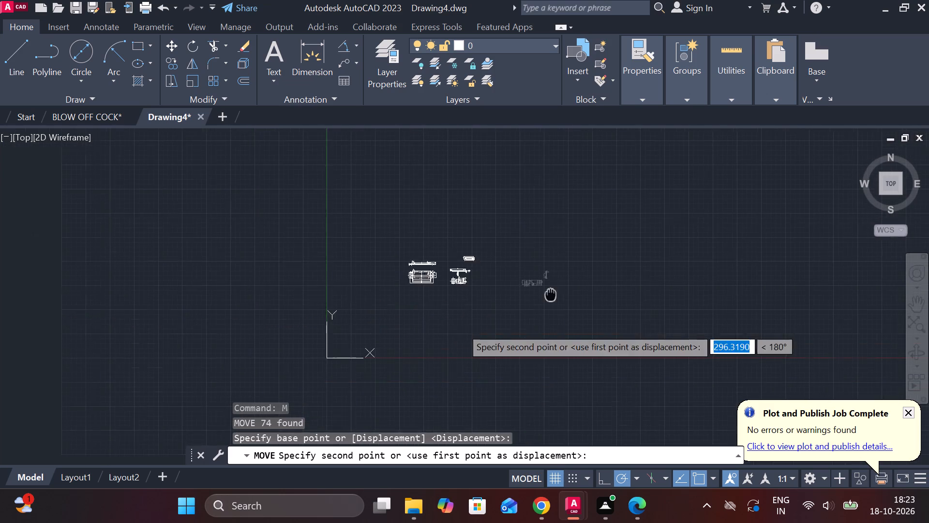
{"action": "scroll", "coordinate": [541, 261], "scroll_direction": "down", "scroll_amount": 2}
{"action": "scroll", "coordinate": [499, 298], "scroll_direction": "up", "scroll_amount": 4}
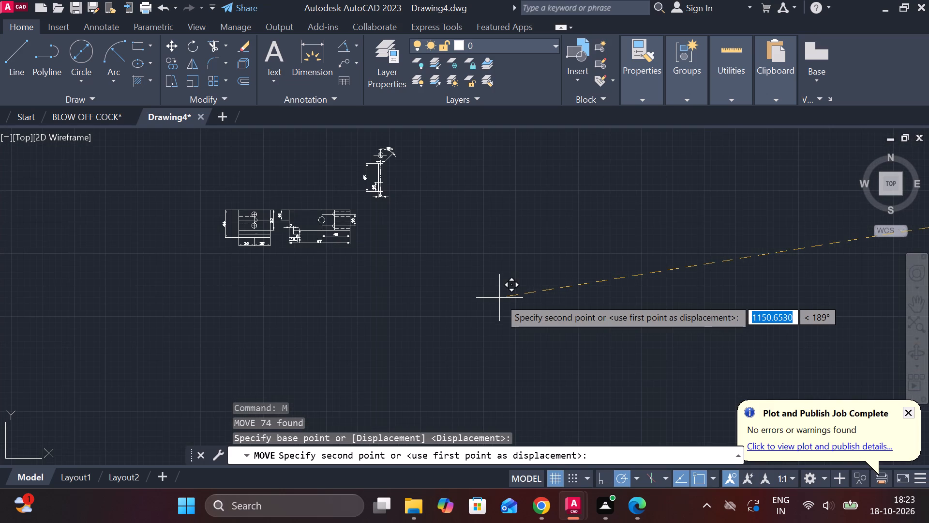
{"action": "left_click", "coordinate": [533, 297]}
Set the ISO-25 dimension style's text height to 6 and make that style current.
{"action": "scroll", "coordinate": [528, 292], "scroll_direction": "down", "scroll_amount": 3}
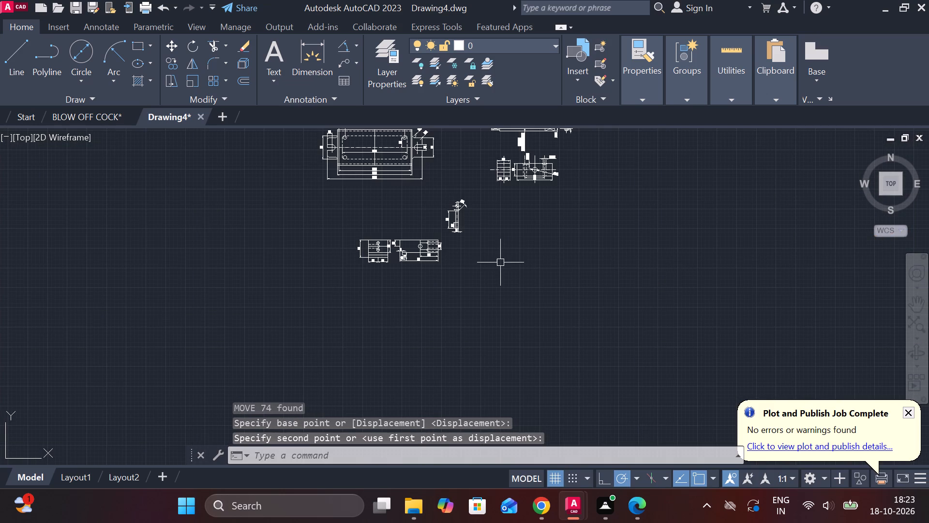
{"action": "scroll", "coordinate": [483, 237], "scroll_direction": "up", "scroll_amount": 1}
{"action": "middle_click_drag", "start_coordinate": [505, 239], "coordinate": [541, 339]}
{"action": "scroll", "coordinate": [538, 339], "scroll_direction": "up", "scroll_amount": 1}
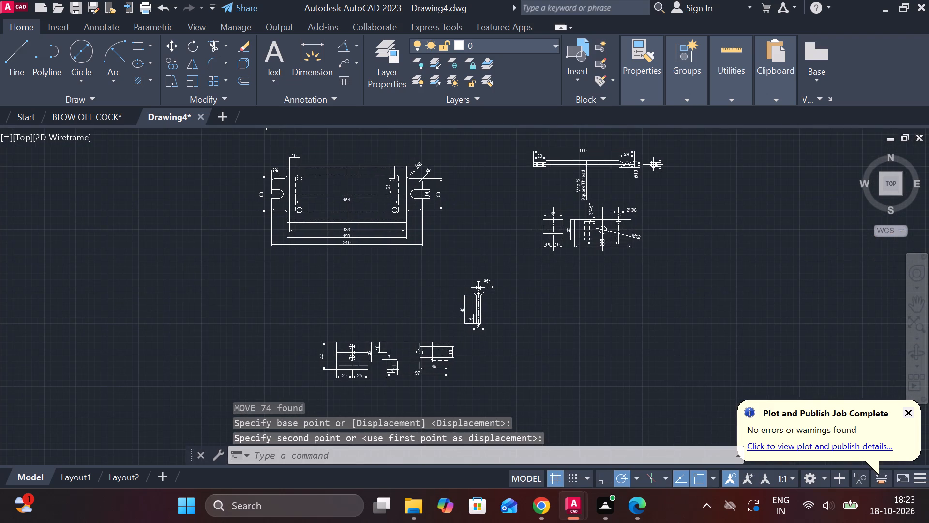
{"action": "middle_click_drag", "start_coordinate": [538, 339], "coordinate": [567, 340]}
{"action": "scroll", "coordinate": [567, 340], "scroll_direction": "down", "scroll_amount": 1}
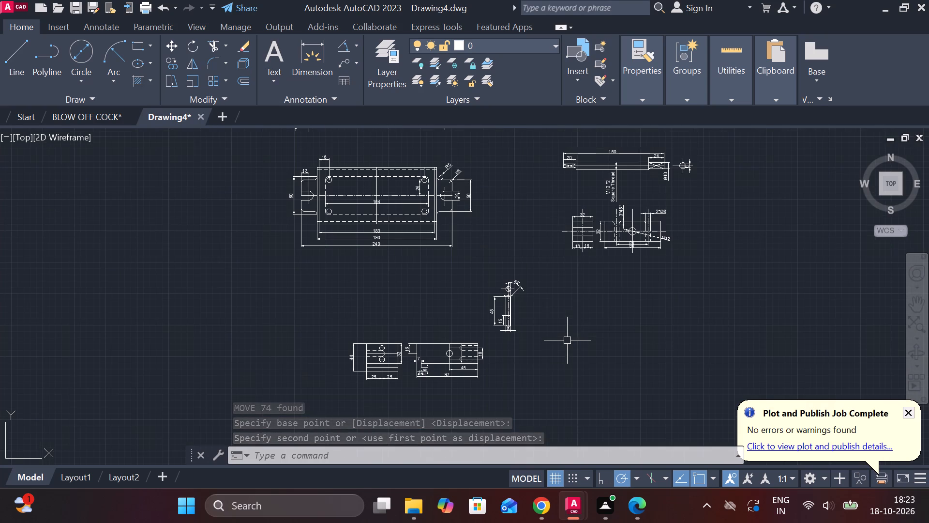
{"action": "key", "text": "Escape"}
{"action": "type", "text": "d"}
{"action": "key", "text": "space"}
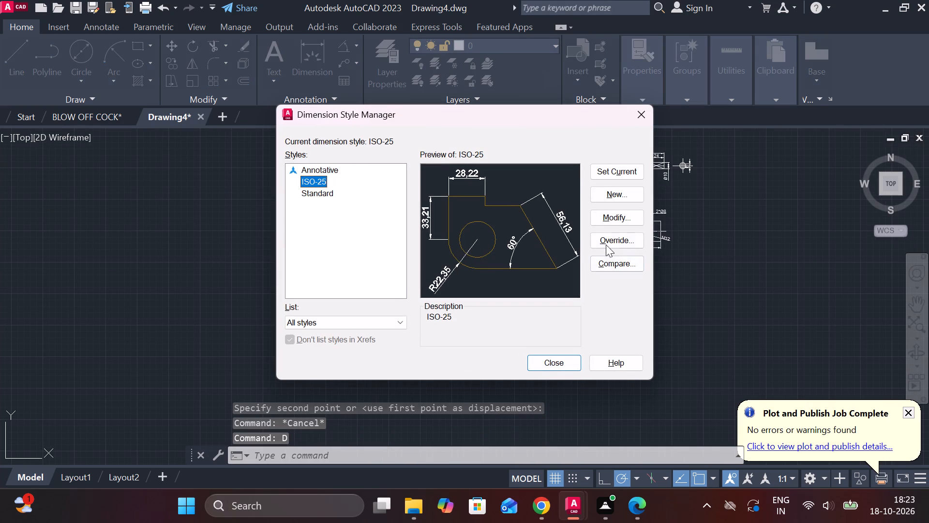
{"action": "left_click", "coordinate": [604, 213]}
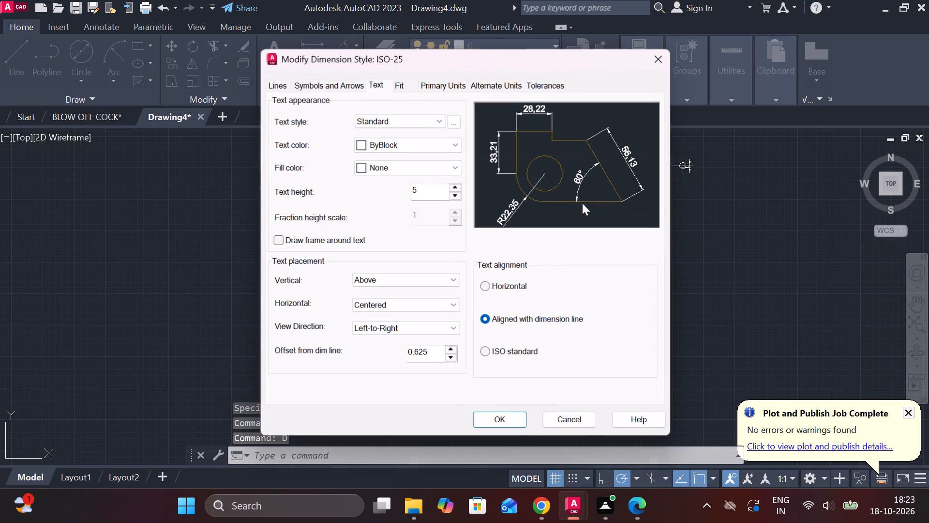
{"action": "left_click", "coordinate": [368, 79]}
{"action": "left_click", "coordinate": [373, 79]}
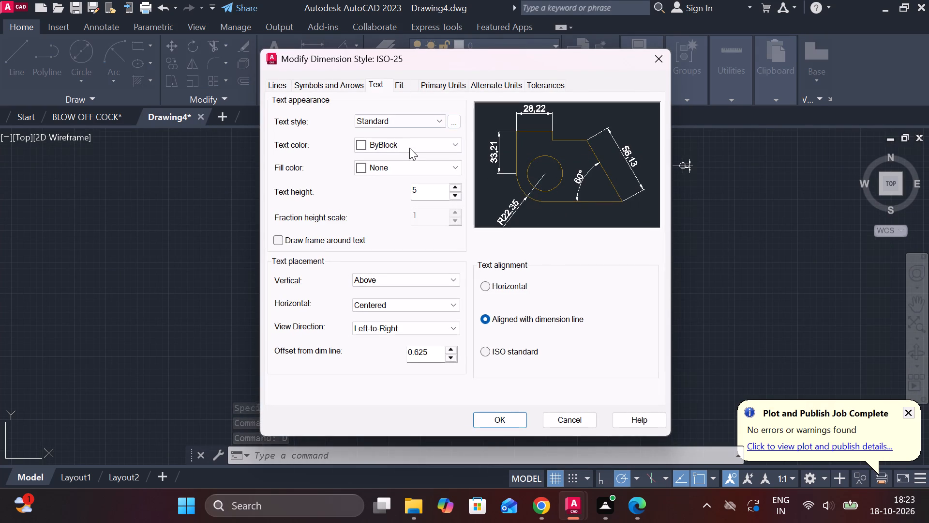
{"action": "left_click", "coordinate": [376, 79]}
{"action": "left_click", "coordinate": [417, 192]}
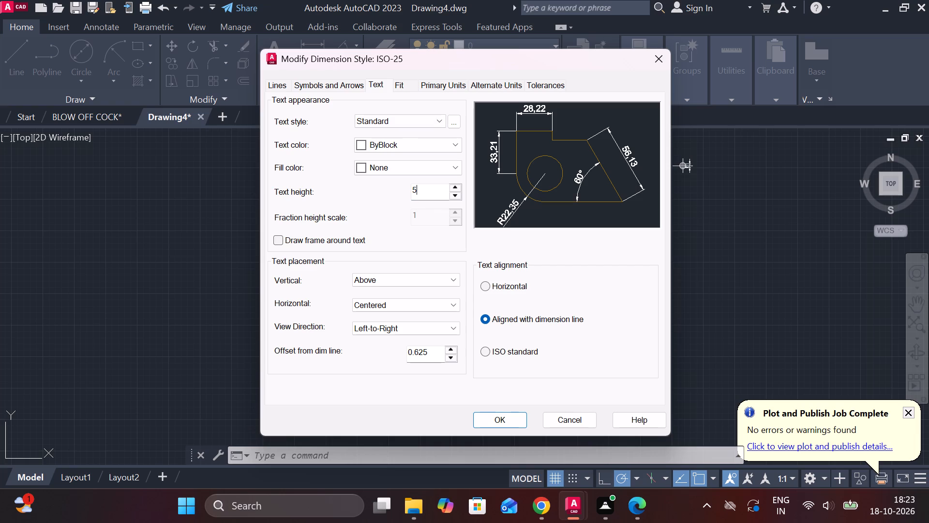
{"action": "key", "text": "BackSpace"}
{"action": "key", "text": "6"}
{"action": "left_click", "coordinate": [510, 422]}
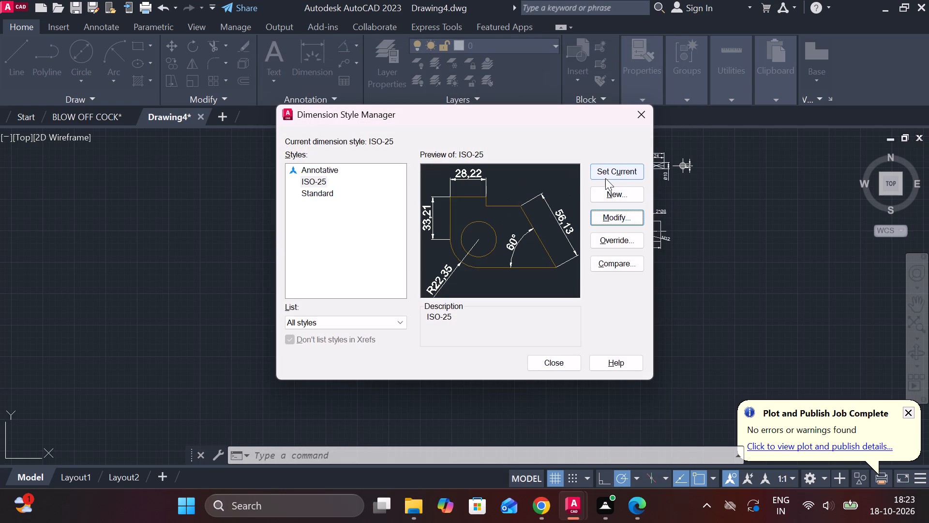
{"action": "left_click", "coordinate": [606, 169]}
{"action": "left_click", "coordinate": [563, 360]}
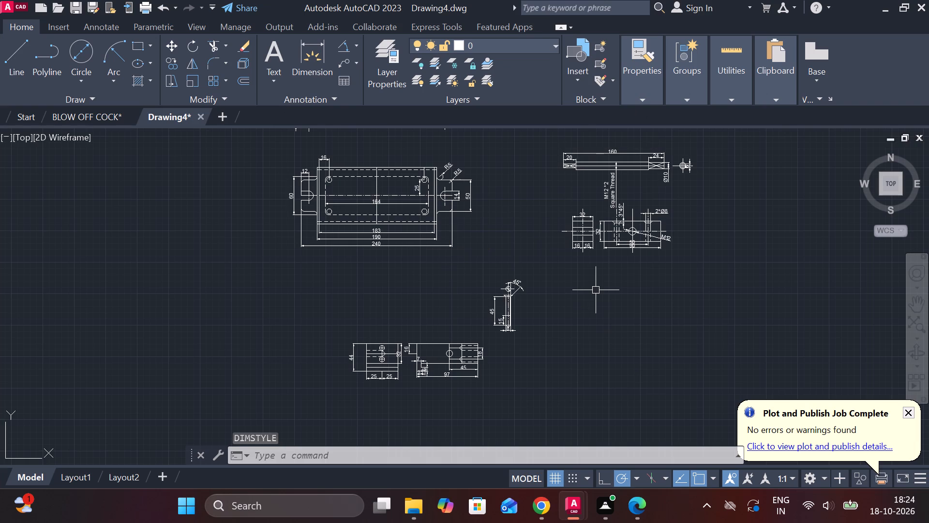
Draw a closed 90 by 32 rectangle with lines in the empty area beside the moved stepped-block views.
{"action": "middle_click_drag", "start_coordinate": [574, 311], "coordinate": [519, 313]}
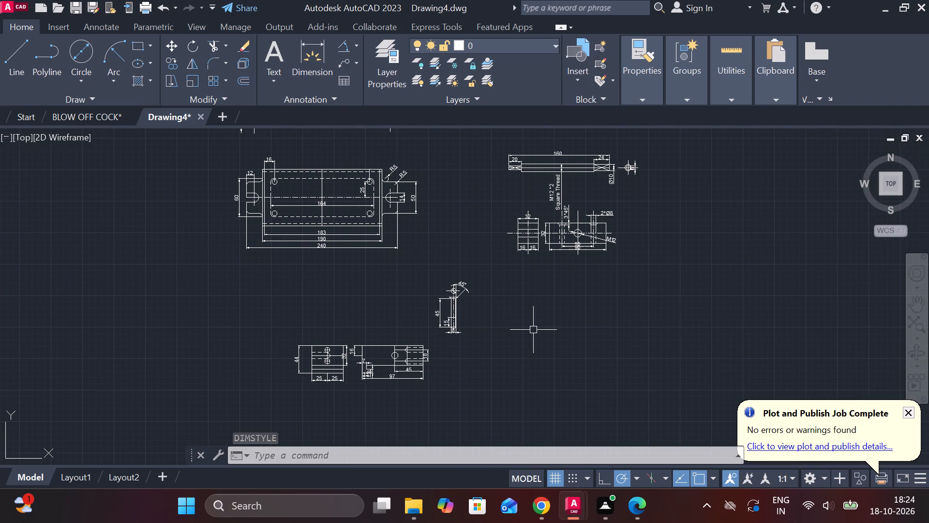
{"action": "middle_click_drag", "start_coordinate": [533, 330], "coordinate": [513, 330]}
{"action": "middle_click_drag", "start_coordinate": [563, 339], "coordinate": [548, 339]}
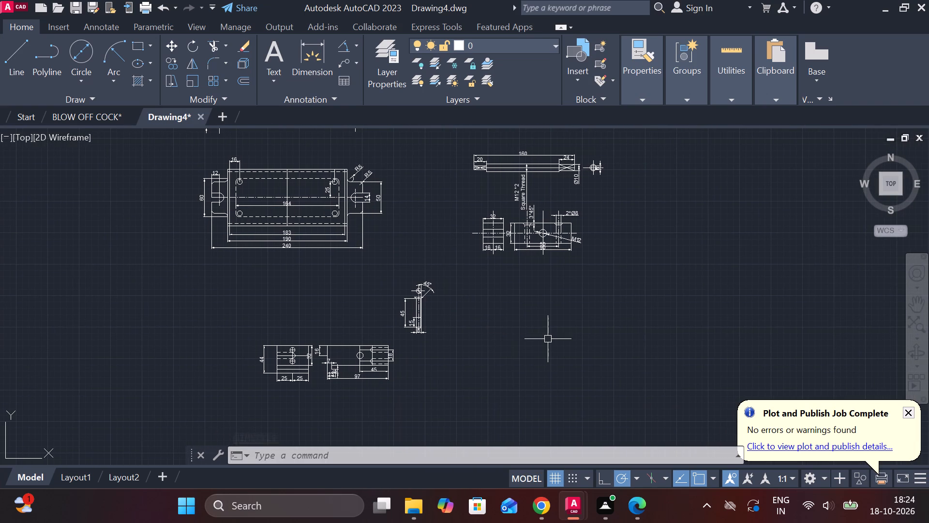
{"action": "middle_click_drag", "start_coordinate": [548, 339], "coordinate": [510, 339]}
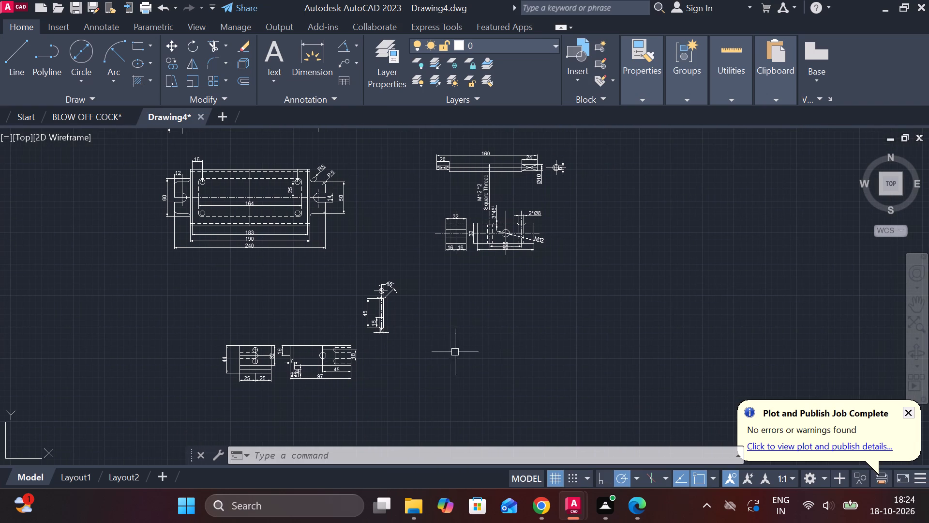
{"action": "middle_click_drag", "start_coordinate": [459, 355], "coordinate": [385, 354]}
{"action": "key", "text": "Escape"}
{"action": "key", "text": "l"}
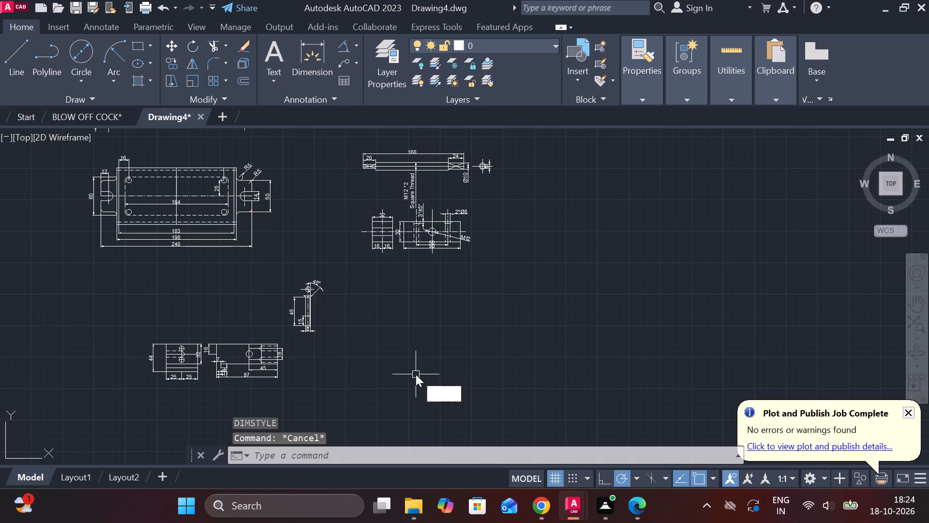
{"action": "key", "text": "Return"}
{"action": "left_click", "coordinate": [385, 367]}
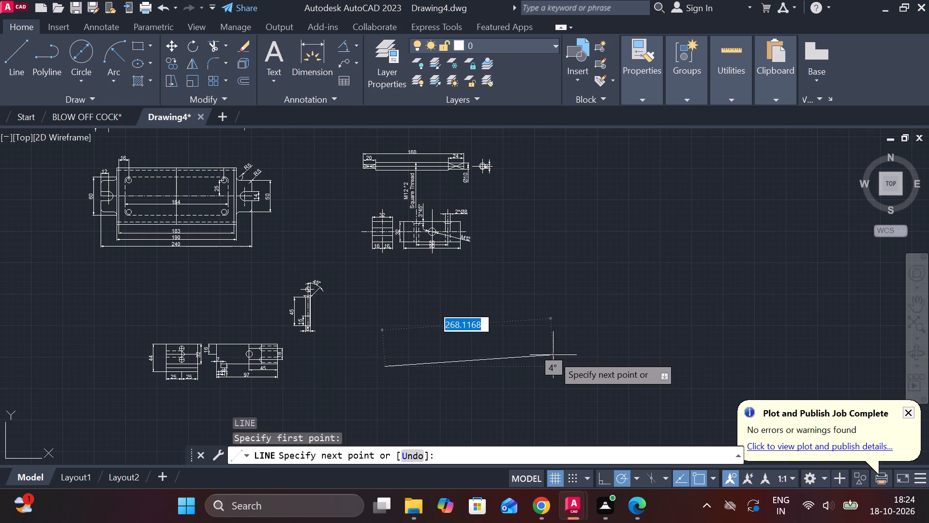
{"action": "type", "text": "90"}
{"action": "key", "text": "Return"}
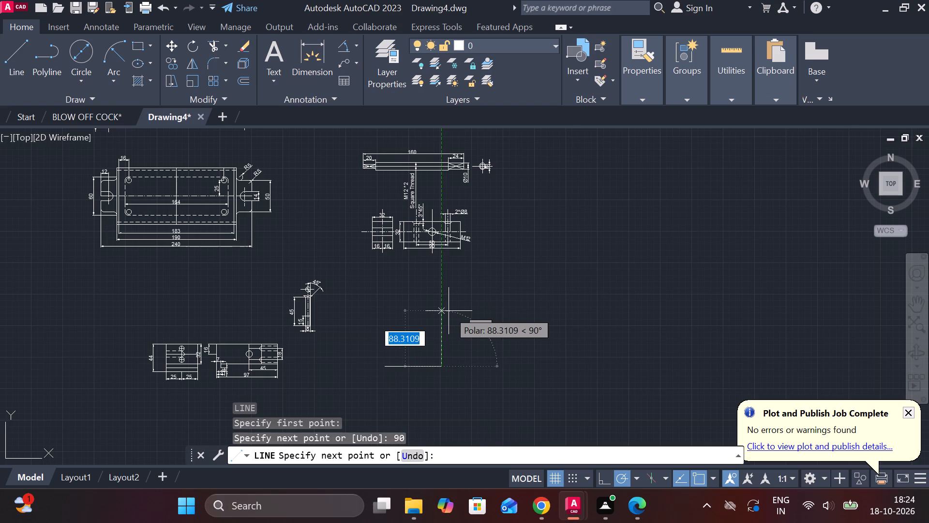
{"action": "type", "text": "32v"}
{"action": "key", "text": "BackSpace"}
{"action": "key", "text": "Return"}
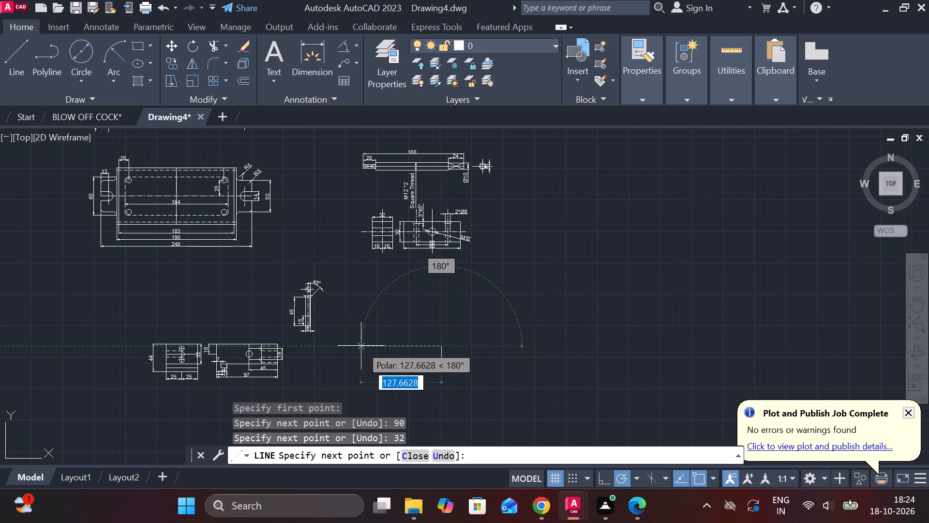
{"action": "type", "text": "90"}
{"action": "key", "text": "Return"}
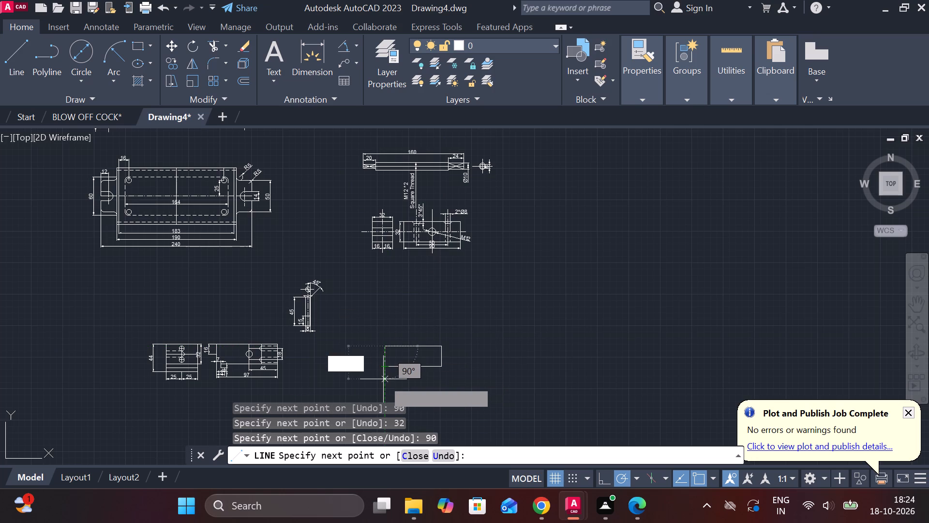
{"action": "type", "text": "c"}
{"action": "key", "text": "space"}
{"action": "scroll", "coordinate": [424, 339], "scroll_direction": "up", "scroll_amount": 3}
{"action": "middle_click_drag", "start_coordinate": [424, 337], "coordinate": [423, 313]}
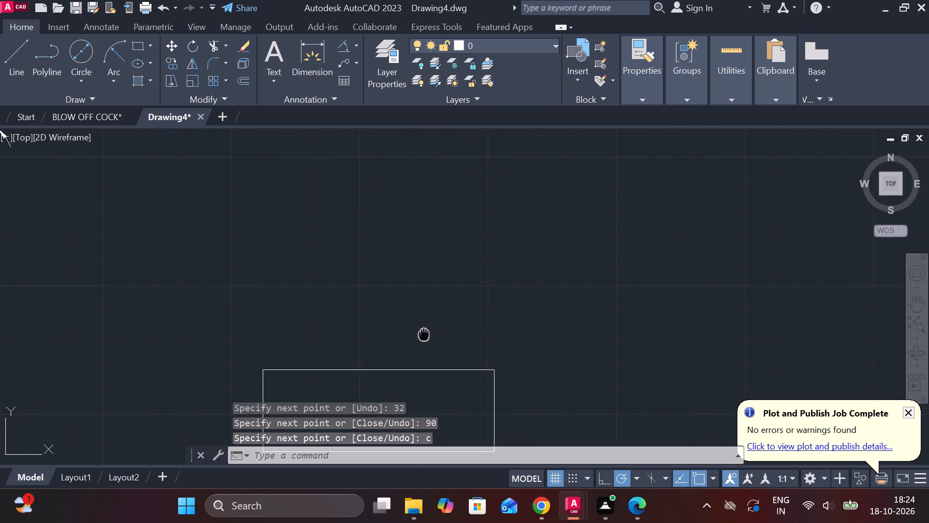
Draw a horizontal centre line across the 90 by 32 rectangle between the midpoints of its short sides.
{"action": "middle_click_drag", "start_coordinate": [423, 313], "coordinate": [446, 231]}
{"action": "key", "text": "Escape"}
{"action": "key", "text": "l"}
{"action": "key", "text": "Return"}
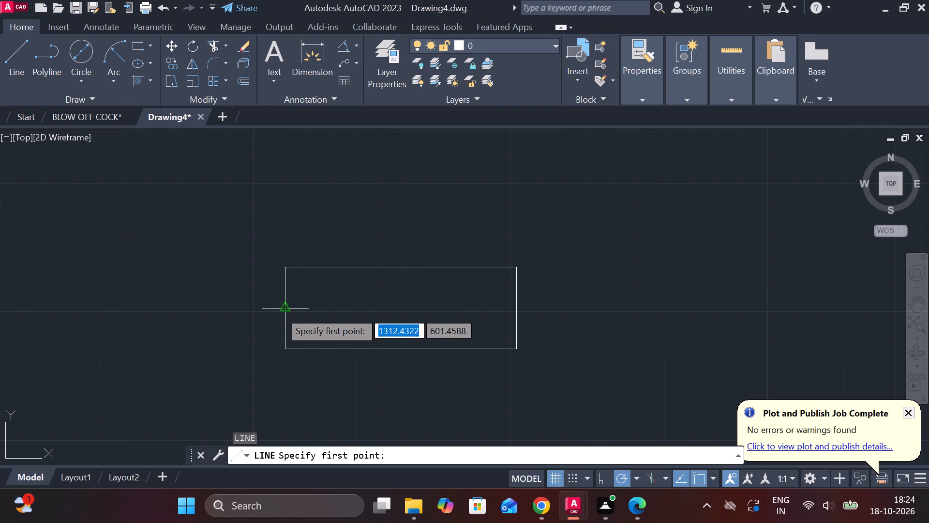
{"action": "left_click", "coordinate": [280, 311]}
{"action": "left_click", "coordinate": [516, 308]}
{"action": "key", "text": "Escape"}
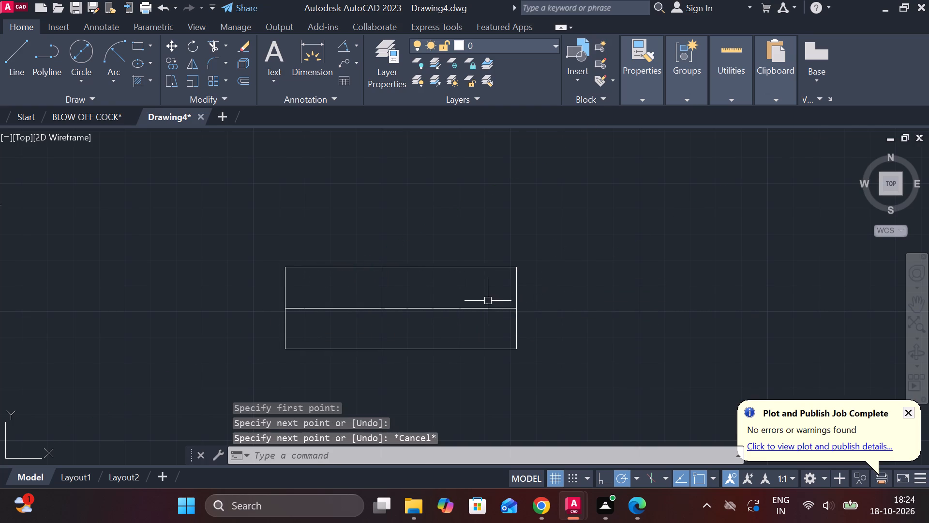
Offset the rectangle's horizontal centre line 6.6 upward and 6.5 downward.
{"action": "left_click", "coordinate": [488, 305]}
{"action": "left_click", "coordinate": [504, 324]}
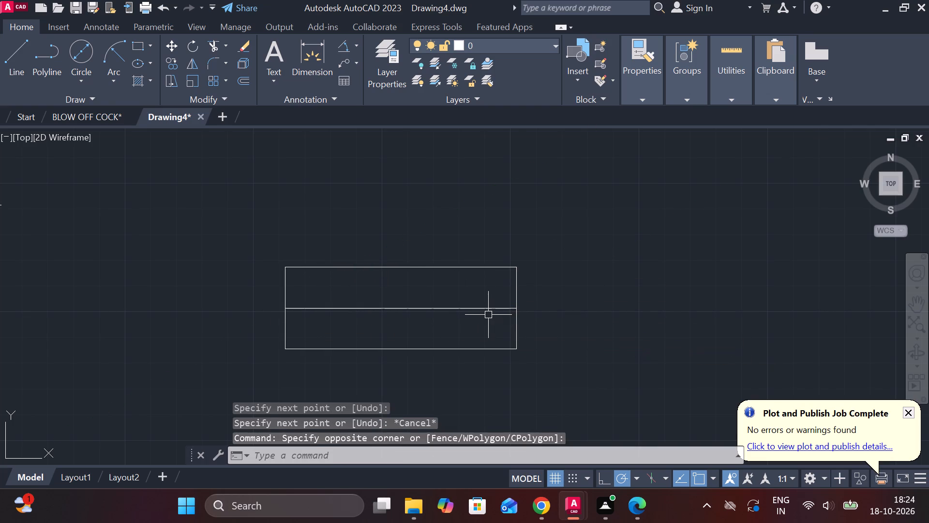
{"action": "left_click", "coordinate": [485, 312]}
{"action": "key", "text": "o"}
{"action": "key", "text": "Return"}
{"action": "key", "text": "Return"}
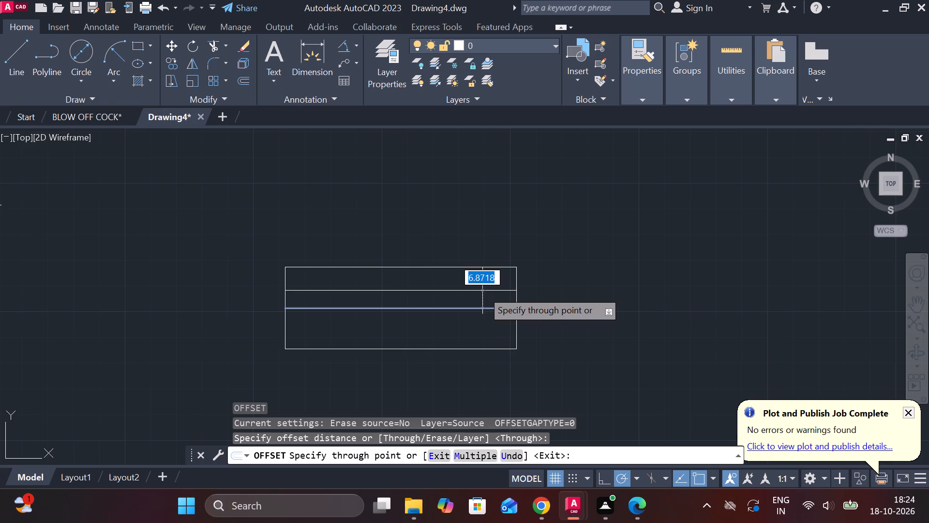
{"action": "type", "text": "6."}
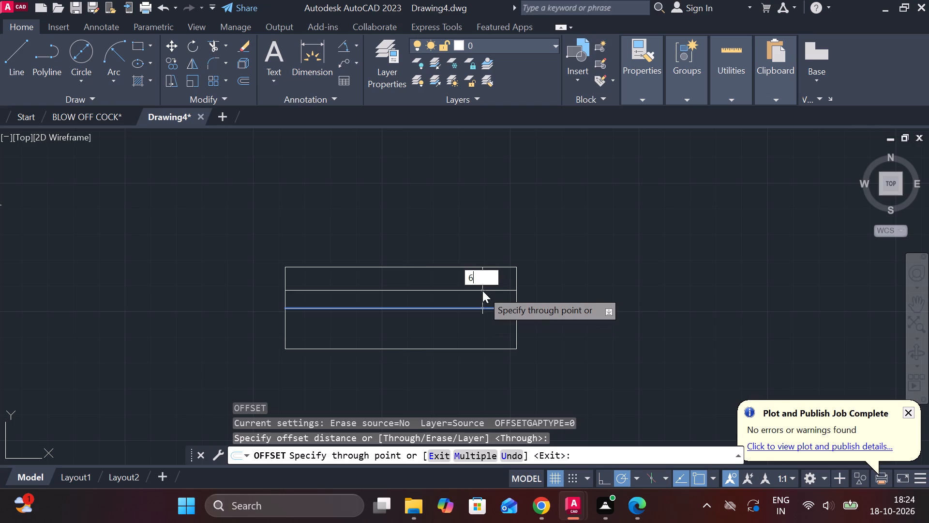
{"action": "key", "text": "6"}
{"action": "key", "text": "Return"}
{"action": "left_click", "coordinate": [483, 311]}
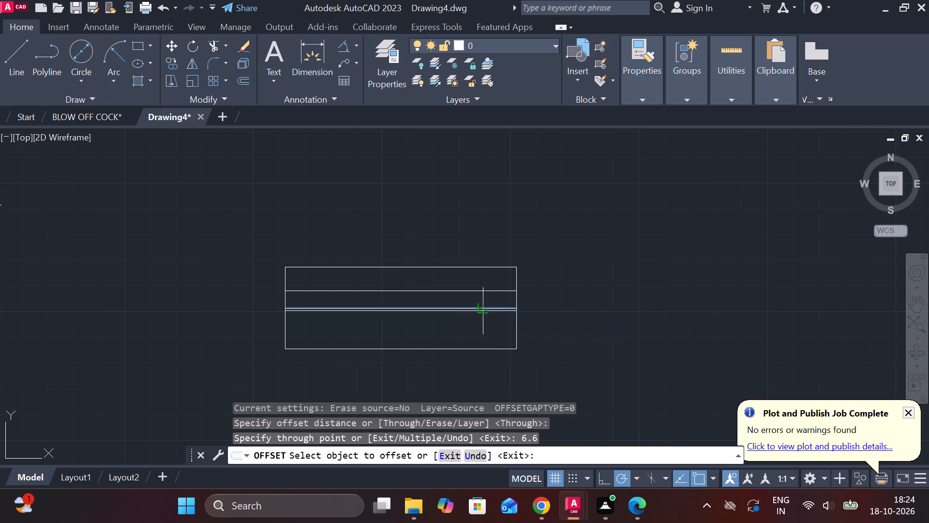
{"action": "type", "text": "6.5"}
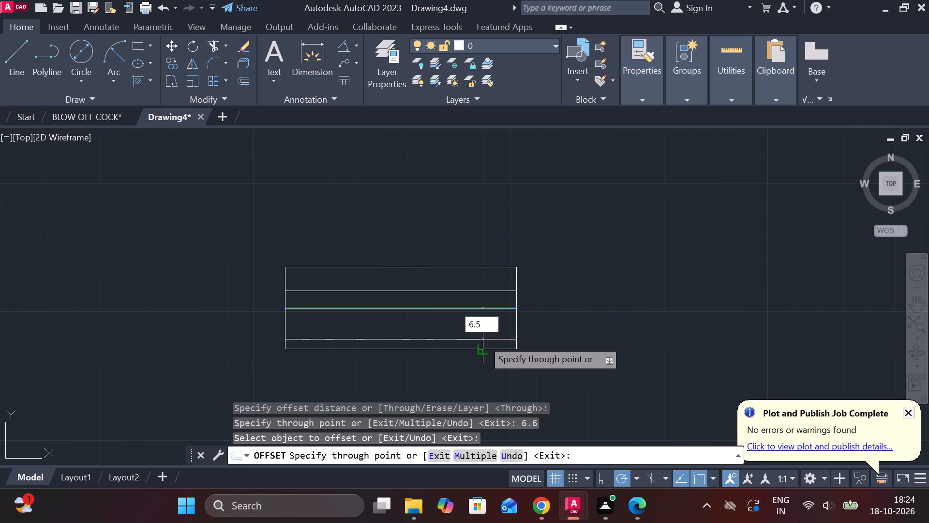
{"action": "key", "text": "Return"}
{"action": "key", "text": "Escape"}
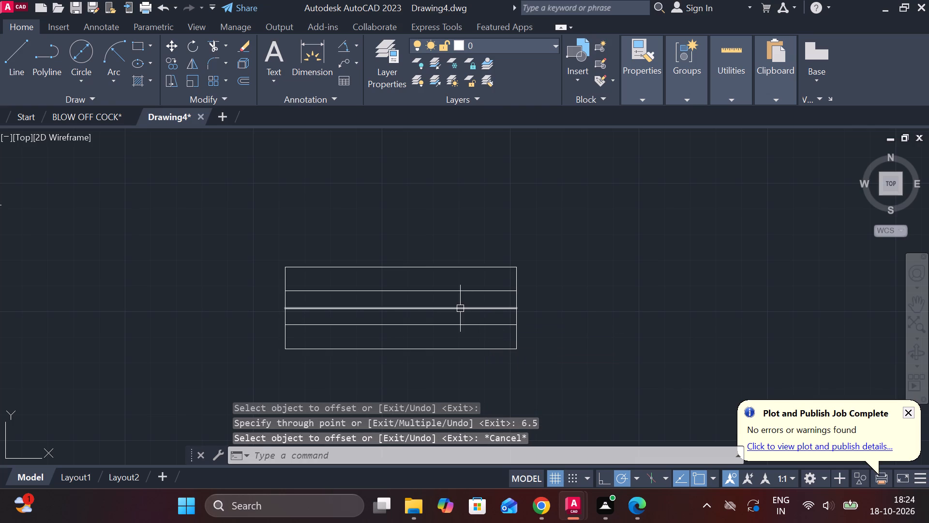
Erase the horizontal centre line of the rectangle, keeping the two offset lines.
{"action": "left_click", "coordinate": [460, 308]}
{"action": "middle_click_drag", "start_coordinate": [493, 308], "coordinate": [538, 309]}
{"action": "type", "text": "e"}
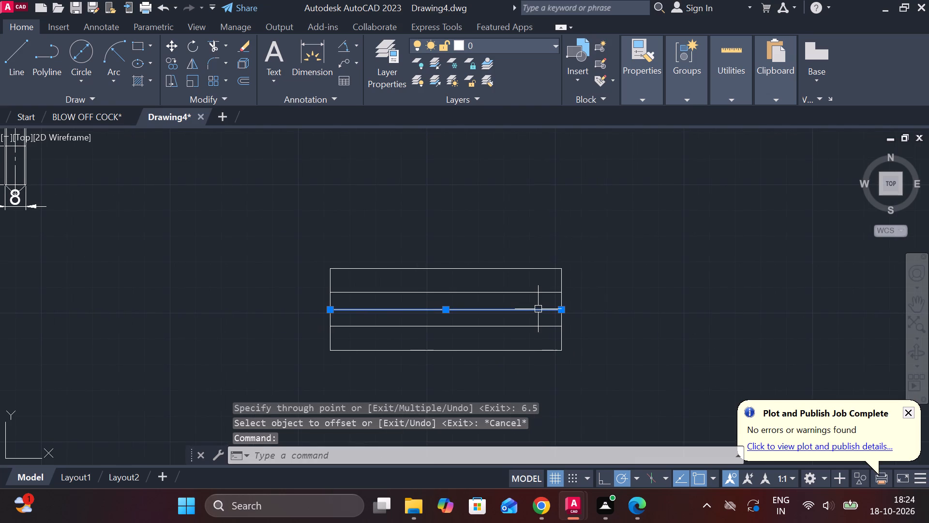
{"action": "key", "text": "space"}
Draw a 32 by 32 square with lines beside the rectangle's left side, level with its upper and lower edges.
{"action": "scroll", "coordinate": [445, 295], "scroll_direction": "down", "scroll_amount": 1}
{"action": "middle_click_drag", "start_coordinate": [448, 296], "coordinate": [475, 303]}
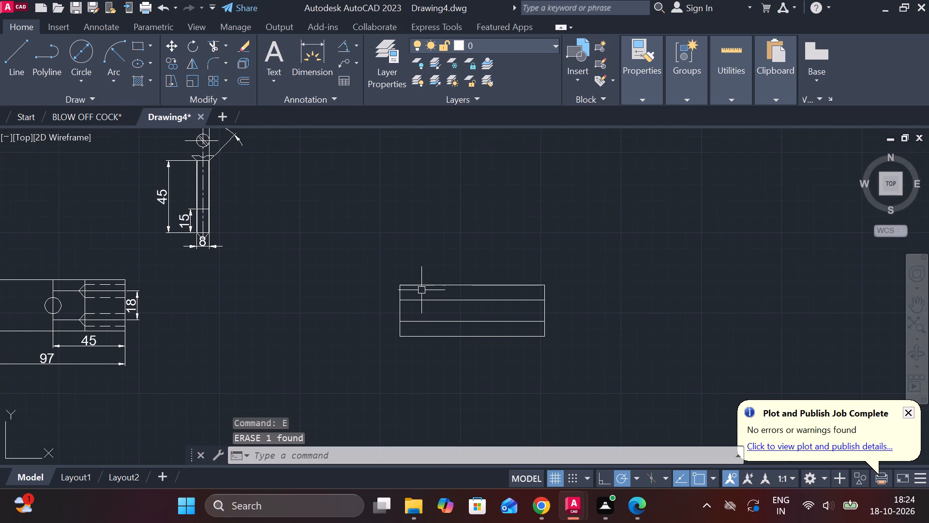
{"action": "key", "text": "l"}
{"action": "key", "text": "Return"}
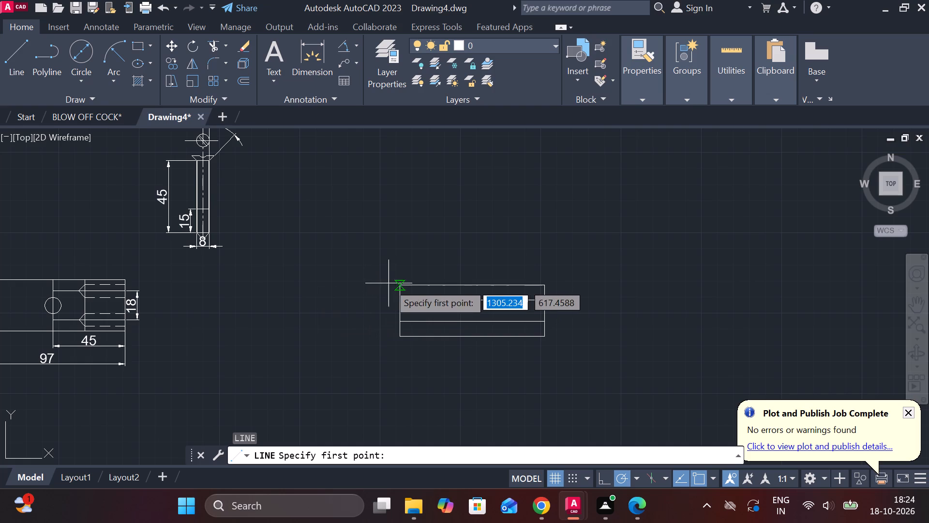
{"action": "left_click", "coordinate": [377, 285]}
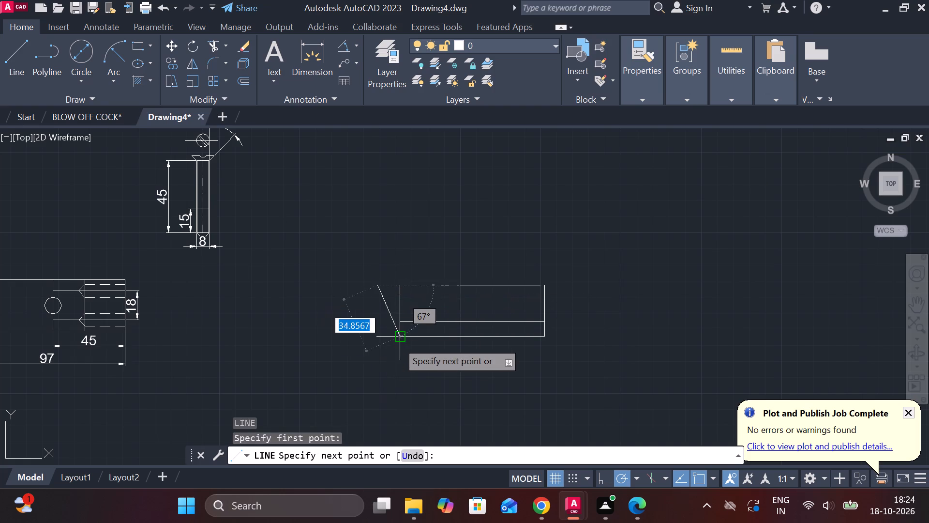
{"action": "left_click", "coordinate": [375, 340]}
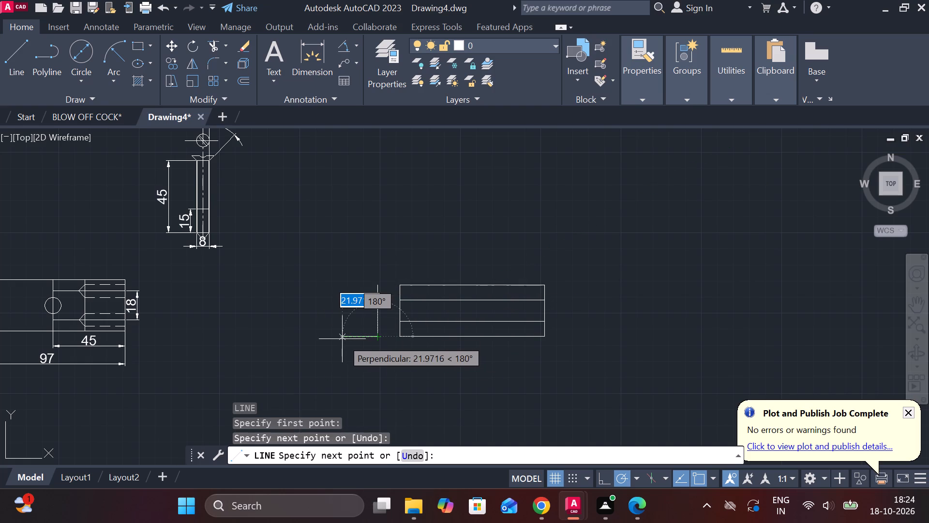
{"action": "type", "text": "32"}
{"action": "key", "text": "space"}
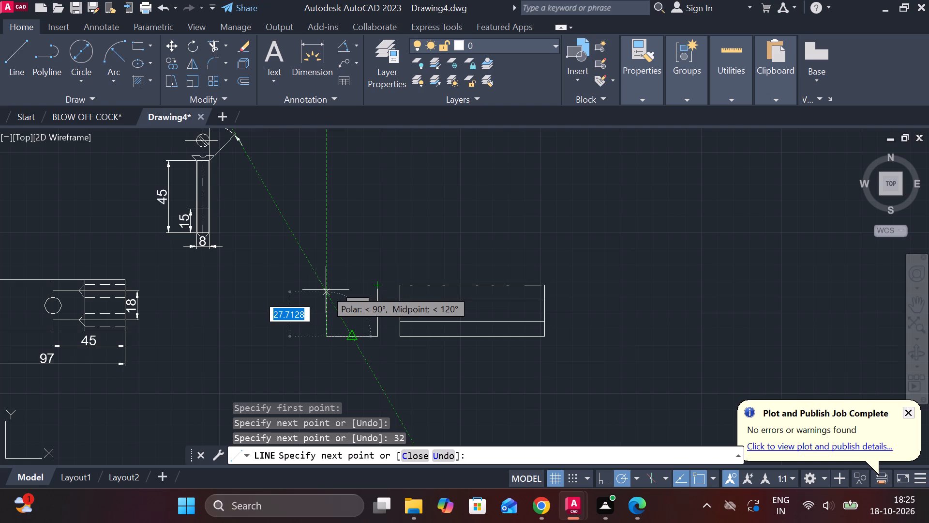
{"action": "scroll", "coordinate": [326, 290], "scroll_direction": "up", "scroll_amount": 1}
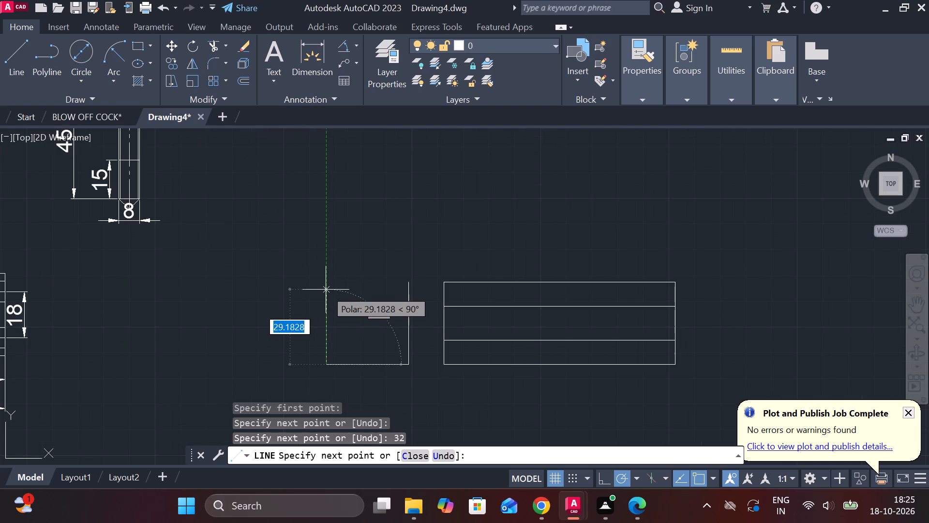
{"action": "type", "text": "32"}
{"action": "key", "text": "space"}
{"action": "left_click", "coordinate": [404, 287]}
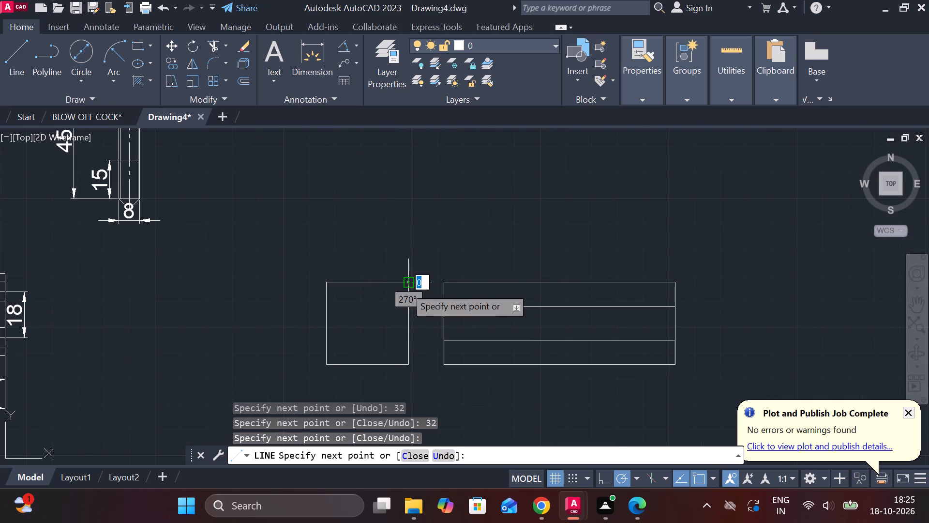
{"action": "key", "text": "Escape"}
Stretch the left ends of the rectangle's two inner horizontal lines through the square and past its far side.
{"action": "middle_click", "coordinate": [455, 304]}
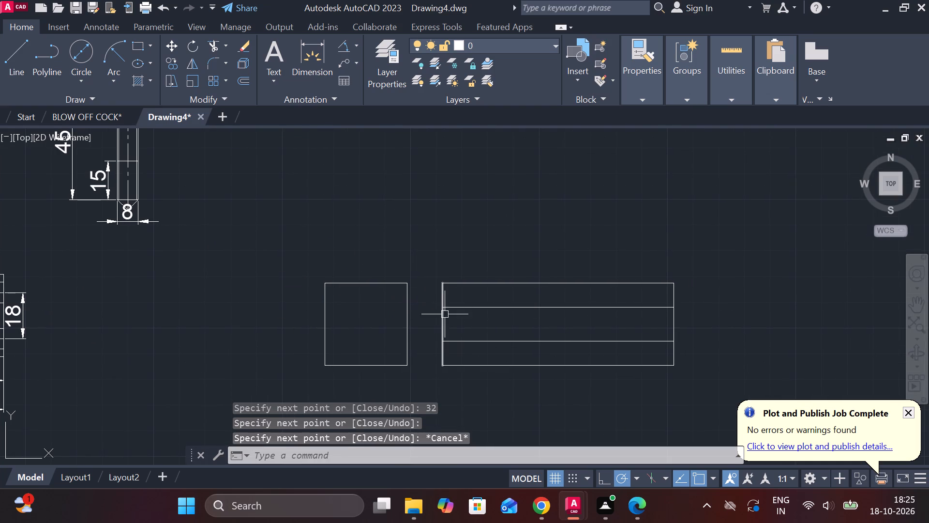
{"action": "left_click", "coordinate": [449, 308]}
{"action": "left_click", "coordinate": [441, 308]}
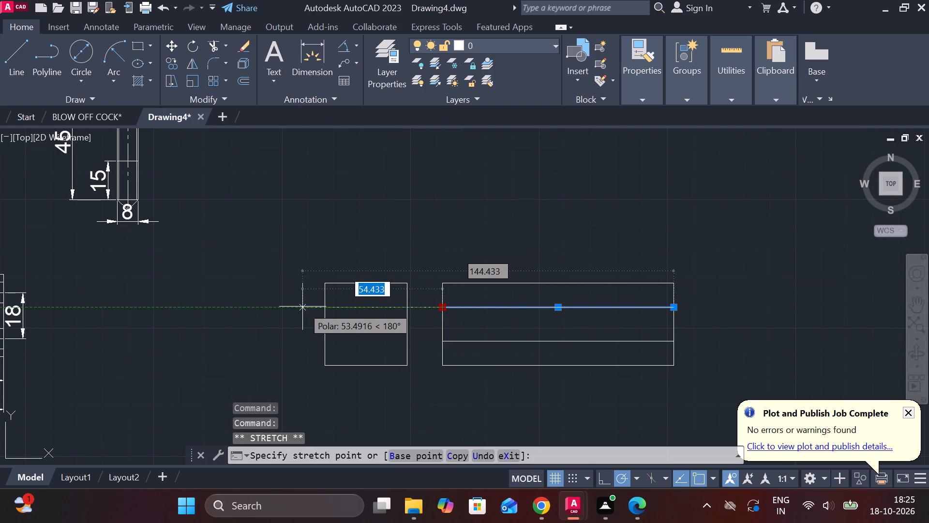
{"action": "left_click", "coordinate": [302, 307]}
{"action": "key", "text": "Escape"}
{"action": "left_click", "coordinate": [491, 340]}
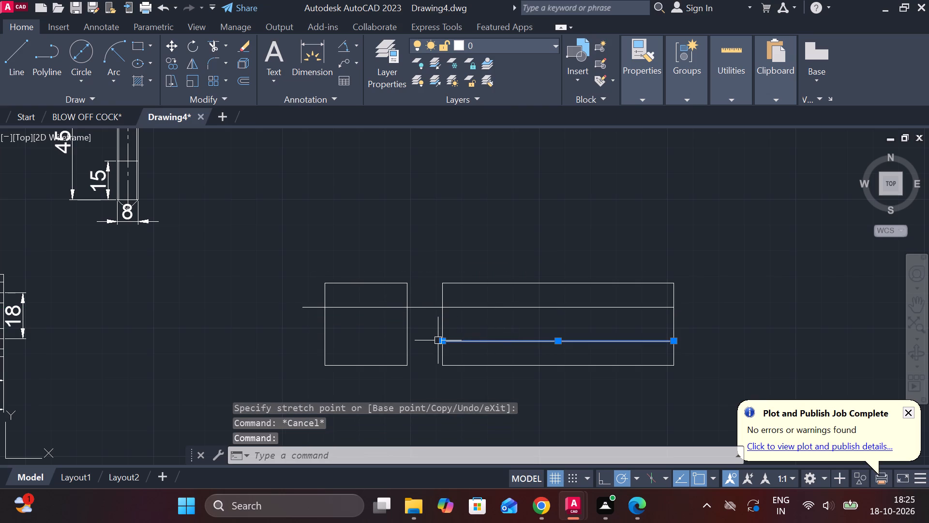
{"action": "left_click", "coordinate": [442, 341]}
{"action": "left_click", "coordinate": [243, 336]}
{"action": "key", "text": "Escape"}
Trim the two stretched lines in the gap between the views and beyond the square's far side.
{"action": "type", "text": "tr"}
{"action": "key", "text": "space"}
{"action": "left_click_drag", "start_coordinate": [405, 252], "coordinate": [430, 365]}
{"action": "left_click_drag", "start_coordinate": [314, 294], "coordinate": [301, 359]}
{"action": "key", "text": "Escape"}
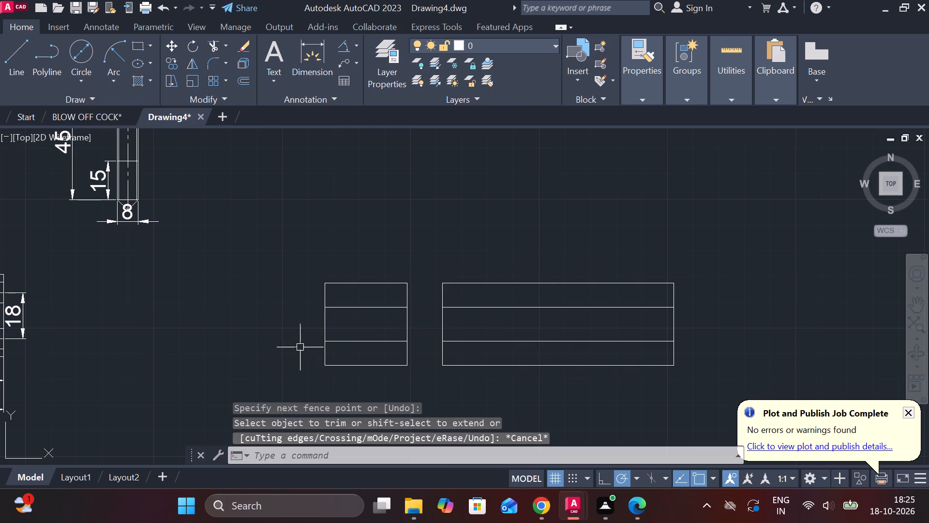
Draw a vertical centre line across the 90 by 32 rectangle between the midpoints of its long edges.
{"action": "middle_click_drag", "start_coordinate": [447, 341], "coordinate": [386, 335]}
{"action": "scroll", "coordinate": [471, 305], "scroll_direction": "up", "scroll_amount": 1}
{"action": "key", "text": "Escape"}
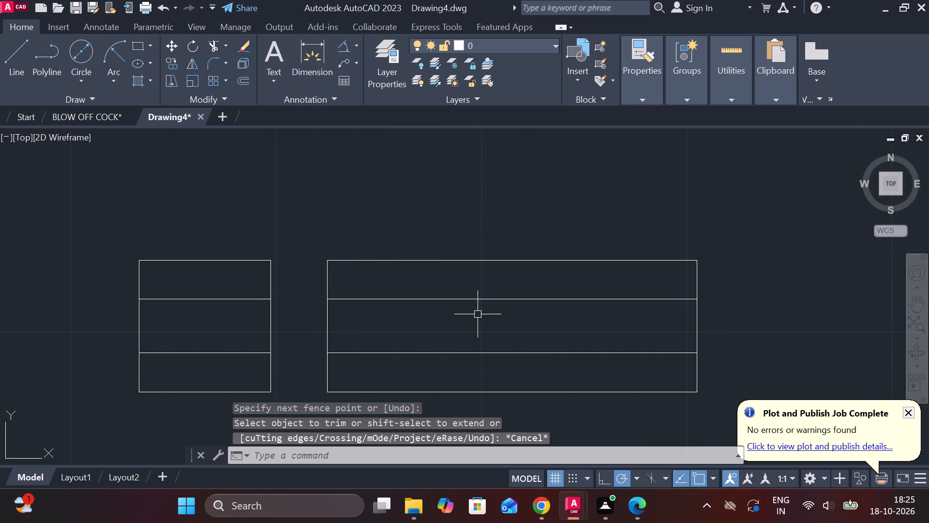
{"action": "middle_click_drag", "start_coordinate": [484, 317], "coordinate": [460, 317]}
{"action": "key", "text": "l"}
{"action": "key", "text": "Return"}
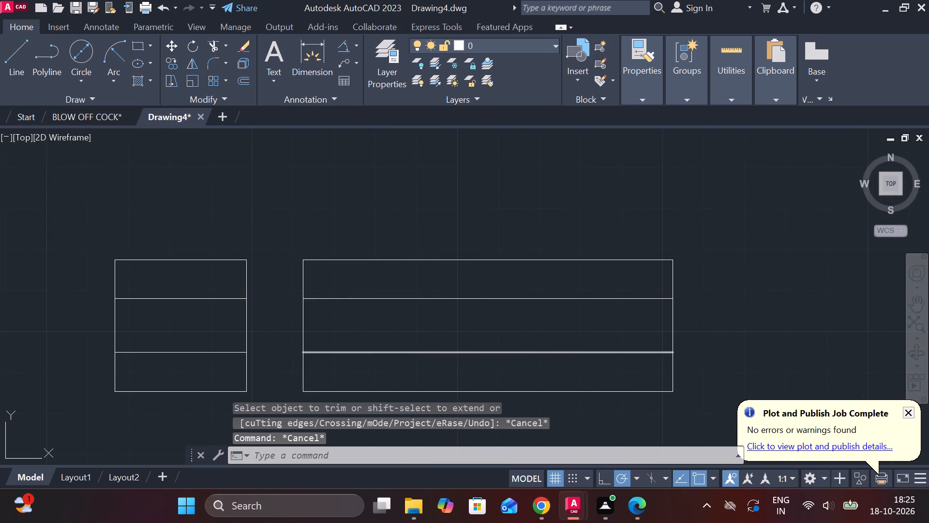
{"action": "left_click", "coordinate": [486, 256]}
{"action": "left_click", "coordinate": [489, 390]}
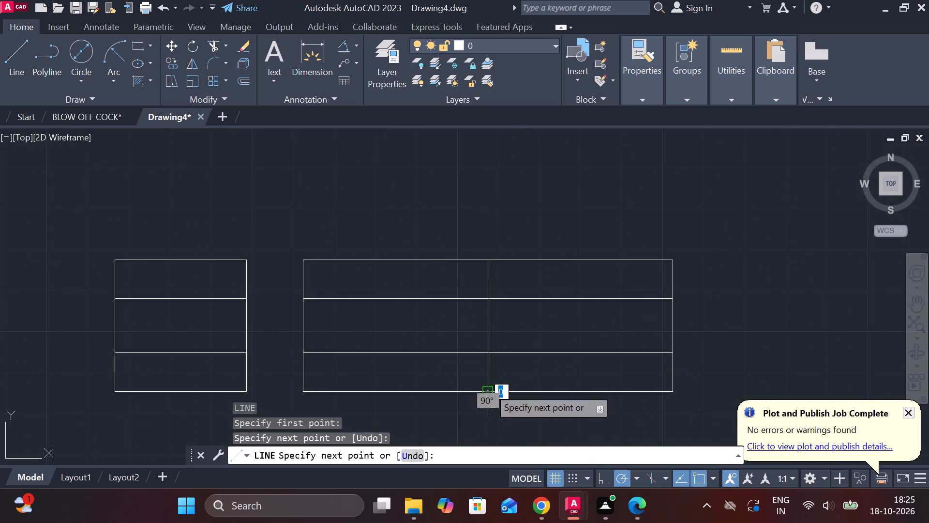
{"action": "key", "text": "Escape"}
Offset the rectangle's vertical centre line by 25 to each side.
{"action": "left_click", "coordinate": [489, 311]}
{"action": "key", "text": "o"}
{"action": "key", "text": "Return"}
{"action": "key", "text": "Return"}
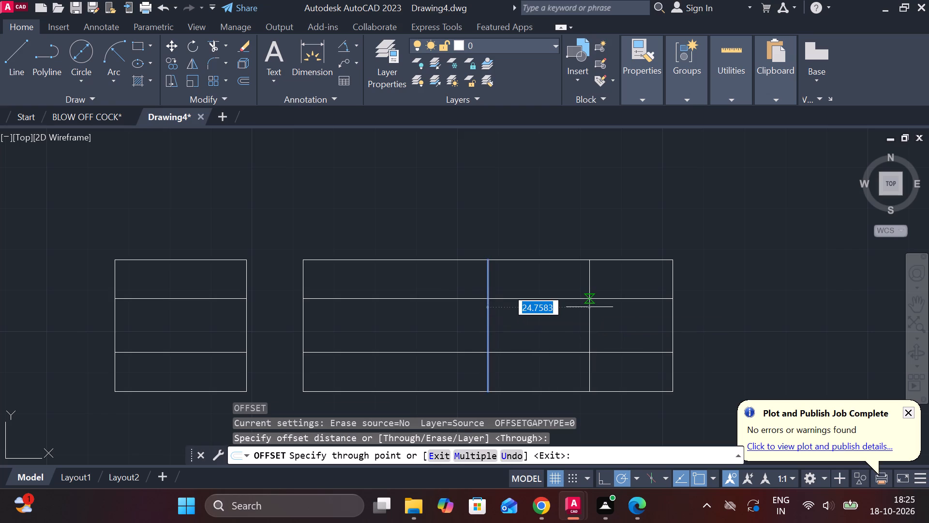
{"action": "type", "text": "25"}
{"action": "key", "text": "space"}
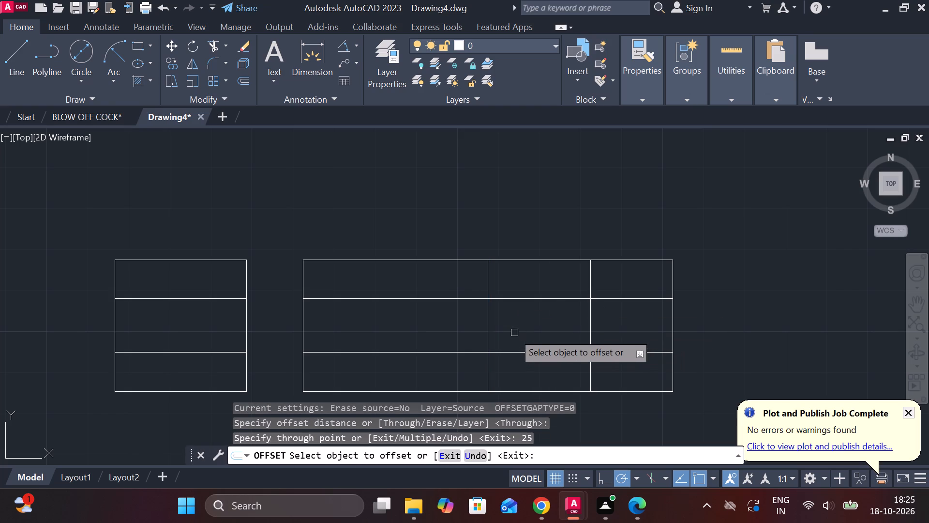
{"action": "left_click", "coordinate": [489, 327]}
{"action": "type", "text": "25"}
{"action": "key", "text": "space"}
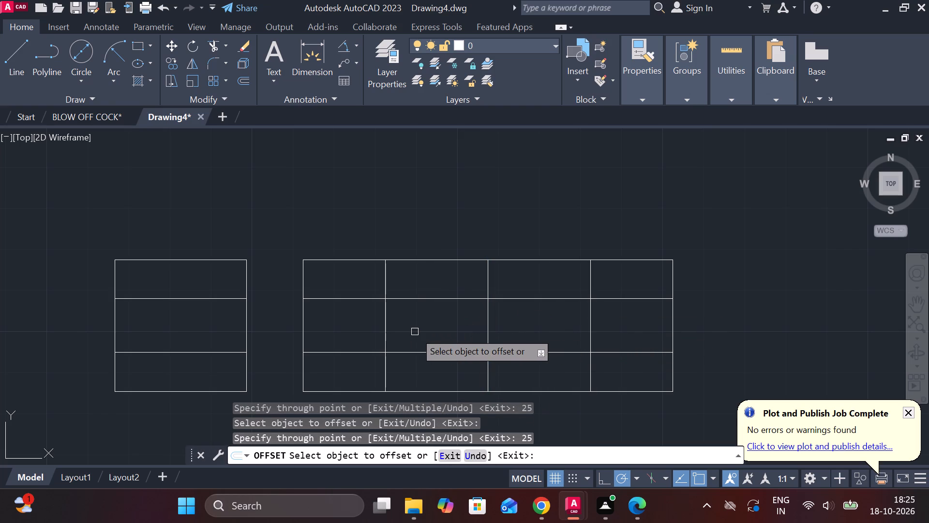
{"action": "key", "text": "Escape"}
Erase the rectangle's vertical centre line, keeping the two offset vertical lines.
{"action": "scroll", "coordinate": [415, 333], "scroll_direction": "down", "scroll_amount": 1}
{"action": "scroll", "coordinate": [415, 333], "scroll_direction": "up", "scroll_amount": 2}
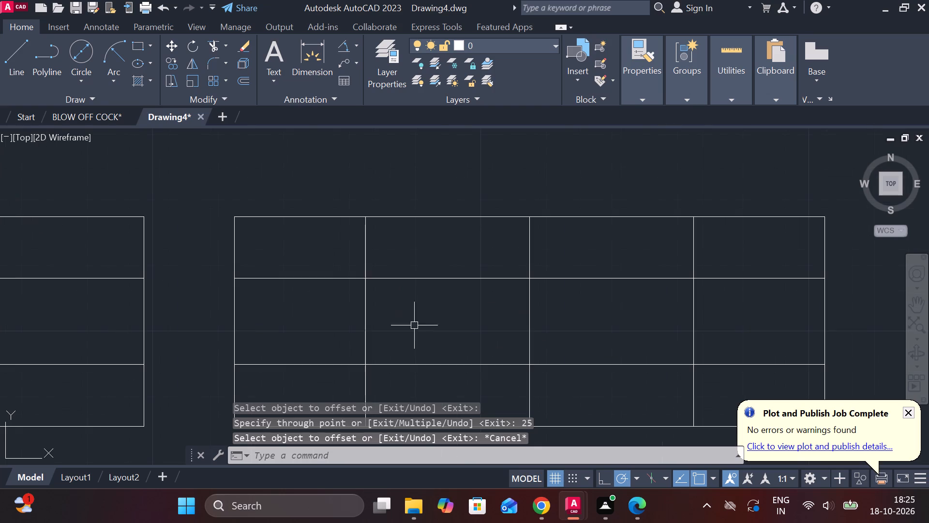
{"action": "left_click", "coordinate": [531, 259]}
{"action": "type", "text": "e"}
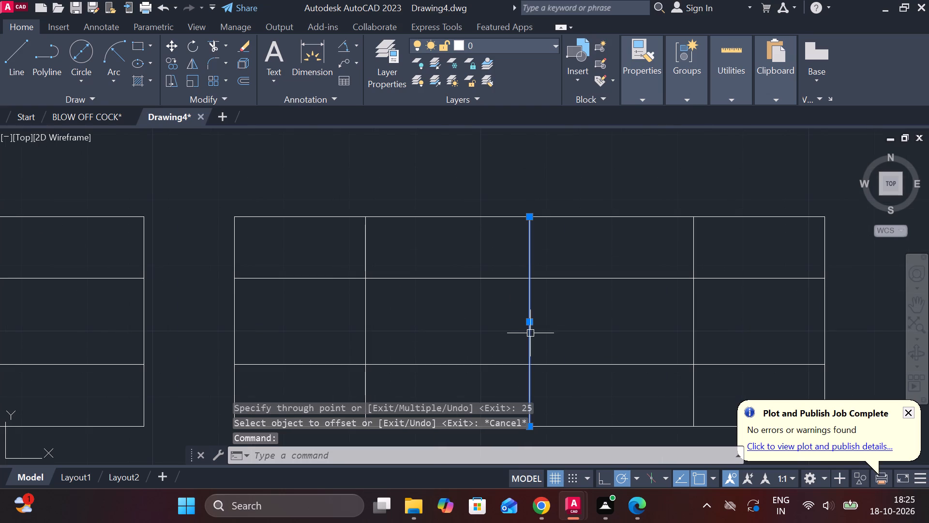
{"action": "key", "text": "space"}
Offset the rectangle's inner vertical line nearest the square by 4 to each side.
{"action": "middle_click_drag", "start_coordinate": [421, 249], "coordinate": [454, 256]}
{"action": "scroll", "coordinate": [442, 279], "scroll_direction": "up", "scroll_amount": 1}
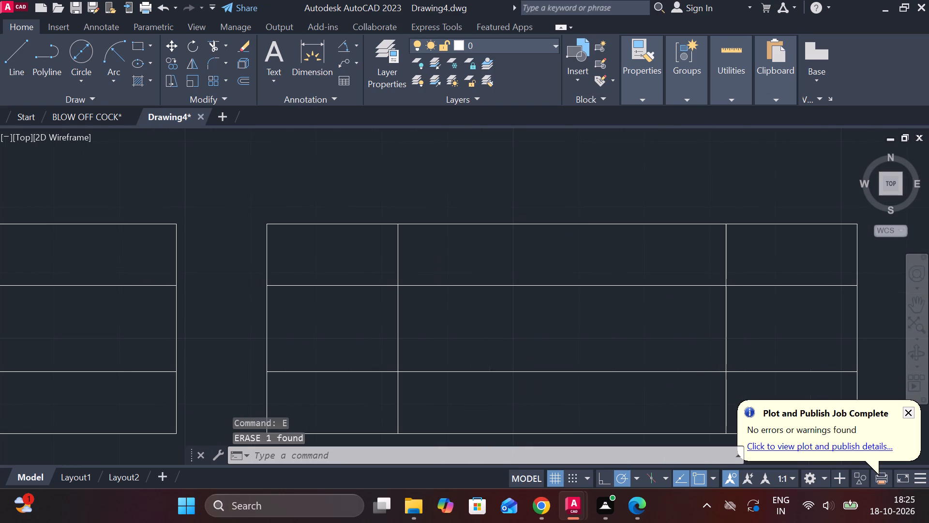
{"action": "middle_click_drag", "start_coordinate": [445, 279], "coordinate": [417, 234]}
{"action": "key", "text": "Escape"}
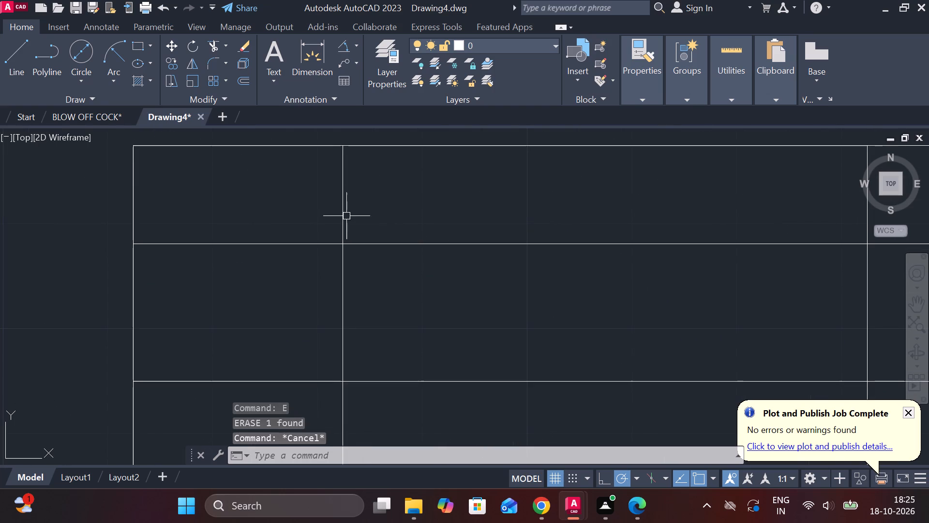
{"action": "left_click", "coordinate": [345, 216]}
{"action": "key", "text": "o"}
{"action": "key", "text": "Return"}
{"action": "key", "text": "Return"}
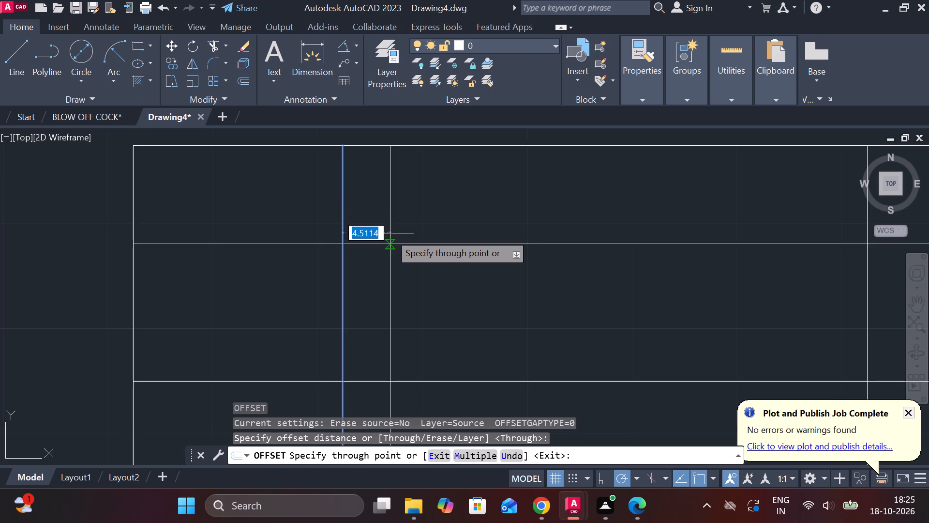
{"action": "type", "text": "4"}
{"action": "key", "text": "space"}
{"action": "left_click", "coordinate": [341, 210]}
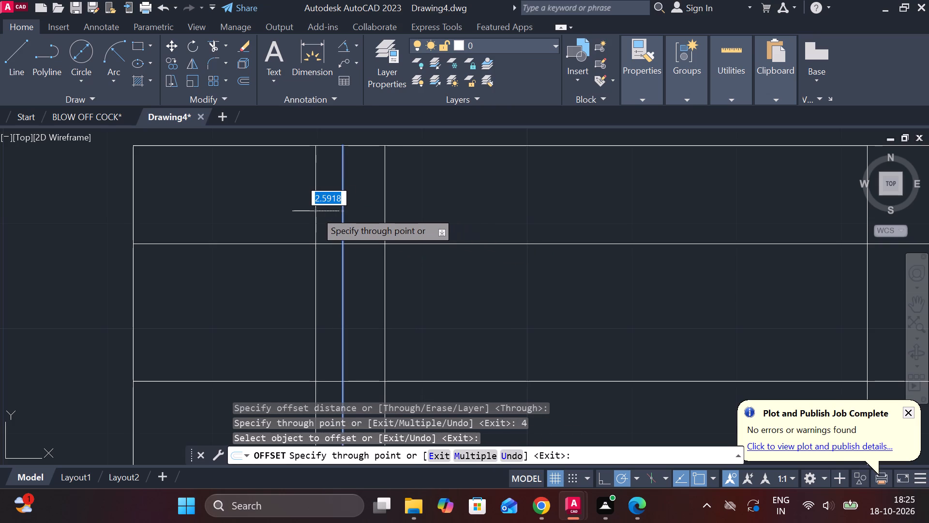
{"action": "type", "text": "4"}
{"action": "key", "text": "space"}
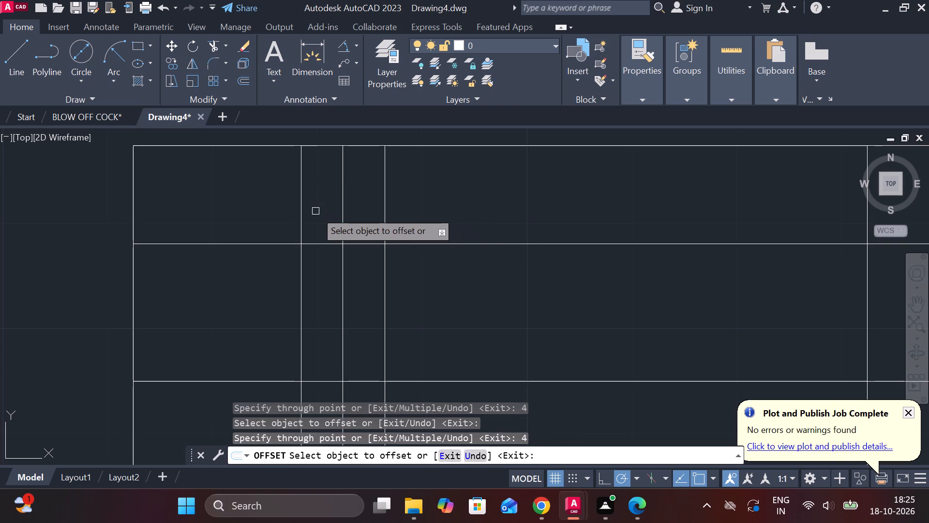
{"action": "middle_click_drag", "start_coordinate": [330, 212], "coordinate": [360, 218]}
{"action": "key", "text": "Escape"}
Draw a short line on the rectangle's upper edge between the outer two of the three closely spaced vertical lines.
{"action": "middle_click_drag", "start_coordinate": [364, 226], "coordinate": [361, 296]}
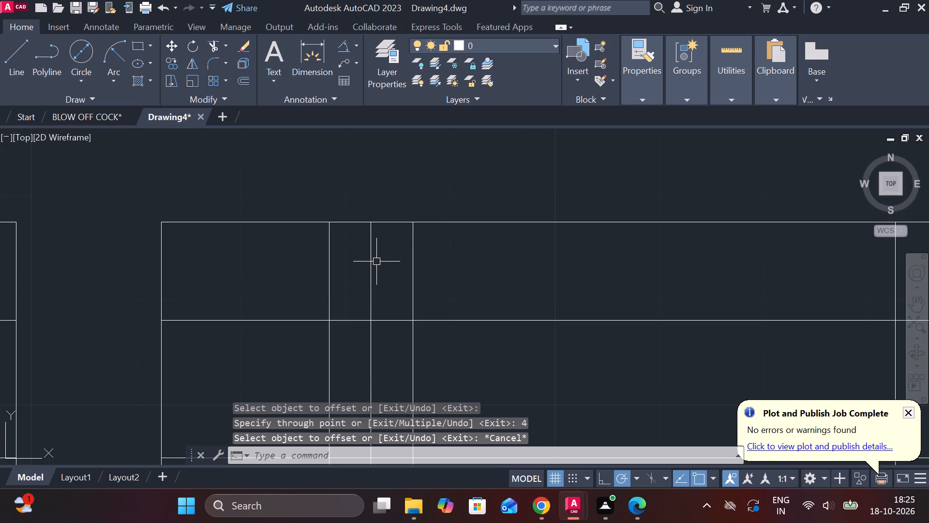
{"action": "left_click", "coordinate": [421, 221]}
{"action": "key", "text": "Escape"}
{"action": "key", "text": "l"}
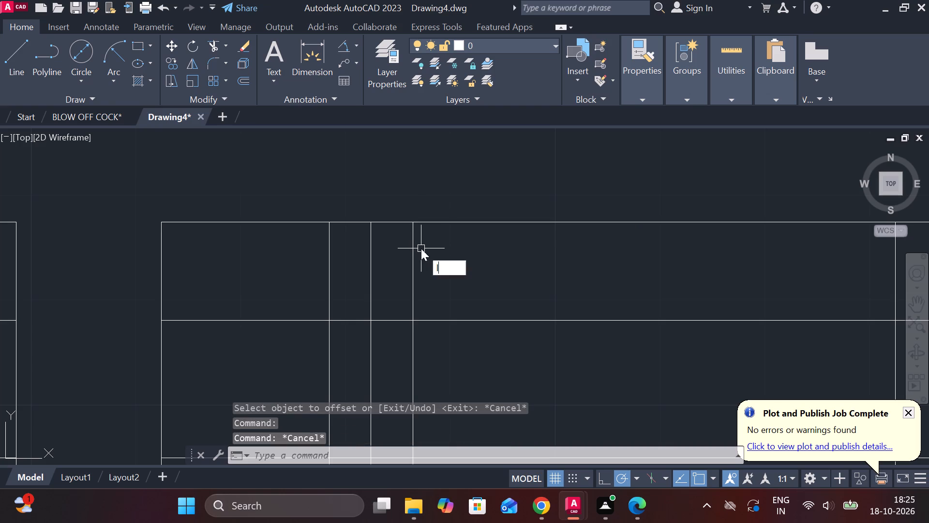
{"action": "key", "text": "Return"}
{"action": "left_click", "coordinate": [334, 221]}
{"action": "left_click", "coordinate": [410, 220]}
{"action": "key", "text": "Escape"}
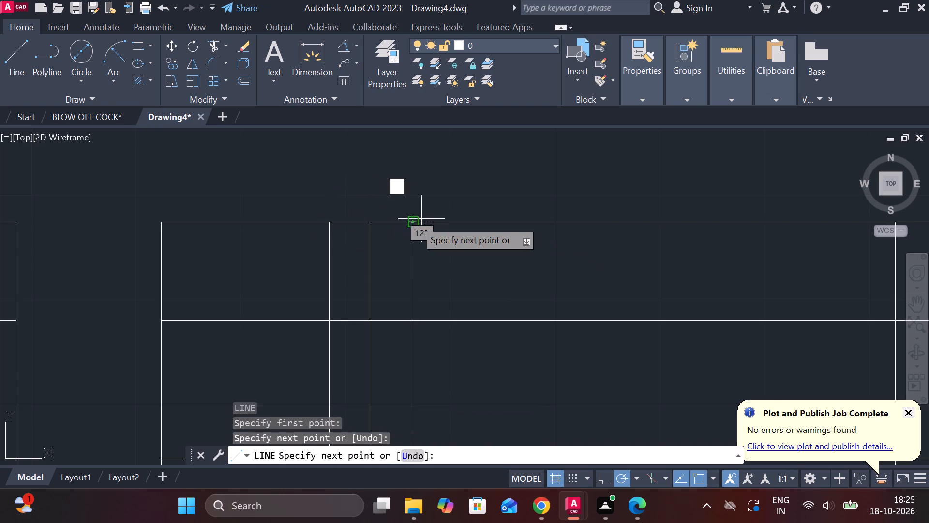
Offset the short line on the upper edge by 3 into the rectangle.
{"action": "left_click", "coordinate": [390, 224]}
{"action": "key", "text": "o"}
{"action": "key", "text": "Return"}
{"action": "key", "text": "Return"}
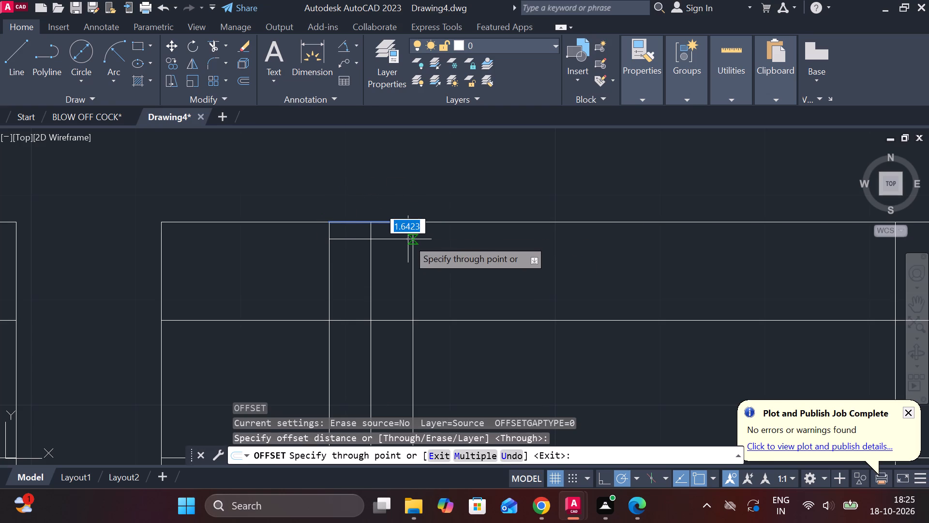
{"action": "type", "text": "3"}
{"action": "key", "text": "space"}
{"action": "key", "text": "Escape"}
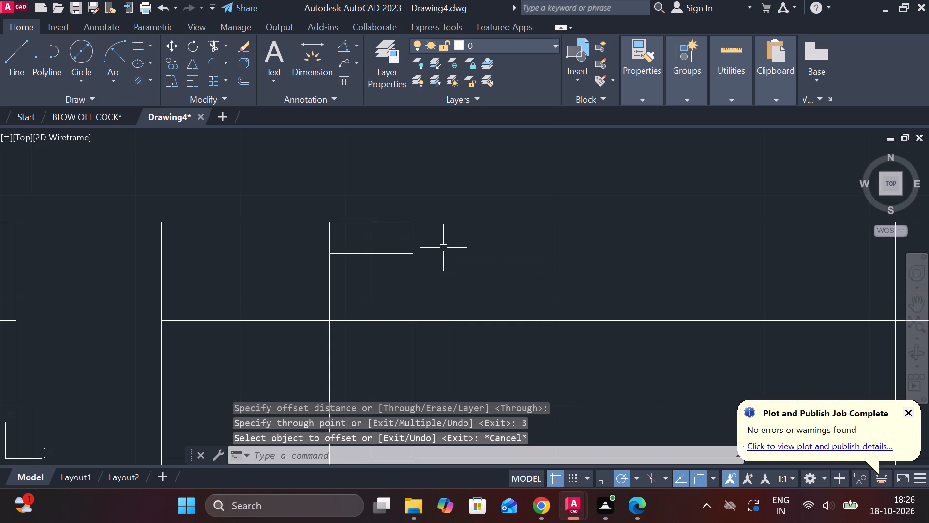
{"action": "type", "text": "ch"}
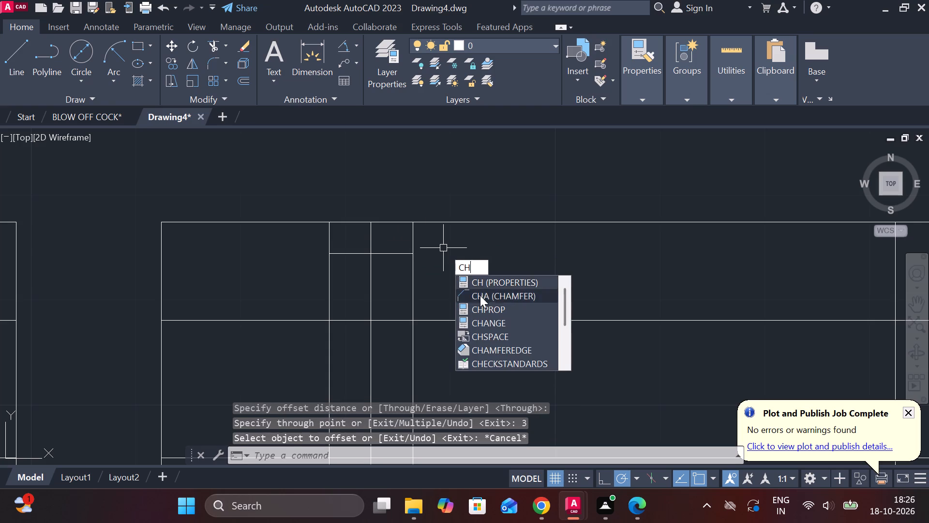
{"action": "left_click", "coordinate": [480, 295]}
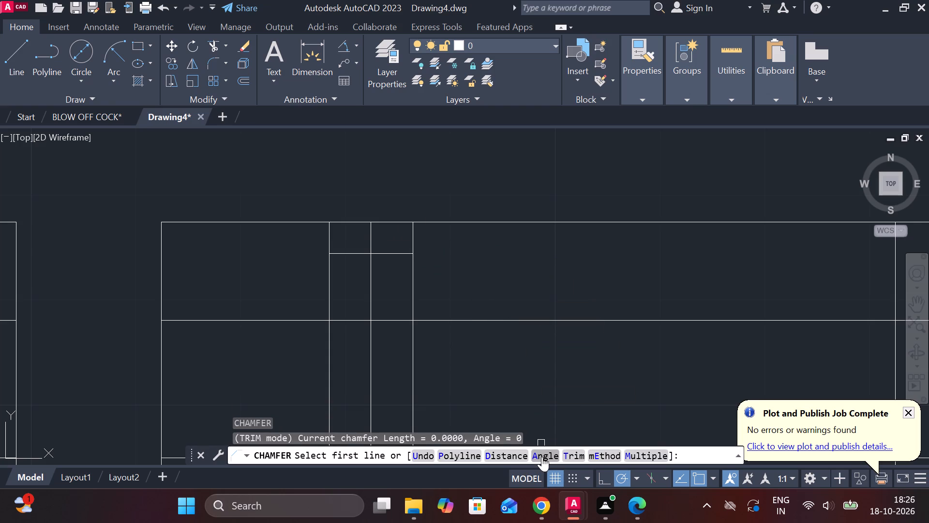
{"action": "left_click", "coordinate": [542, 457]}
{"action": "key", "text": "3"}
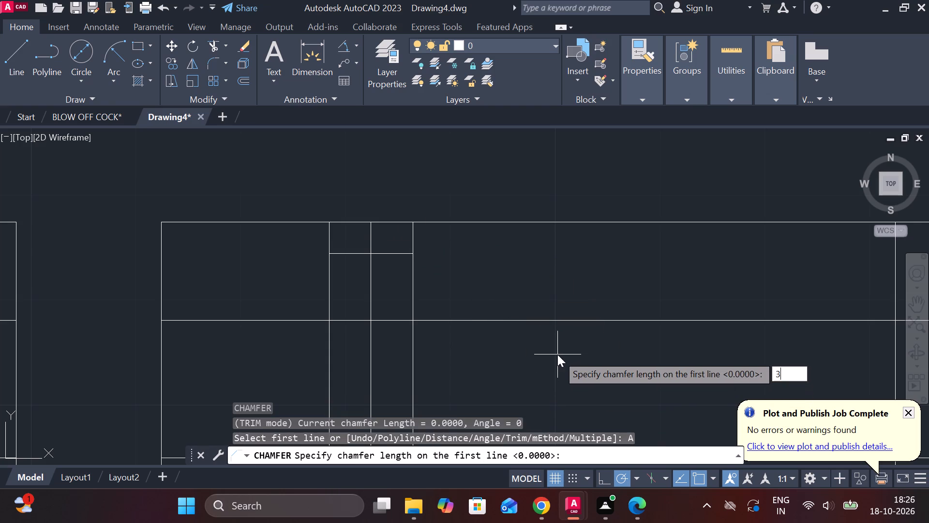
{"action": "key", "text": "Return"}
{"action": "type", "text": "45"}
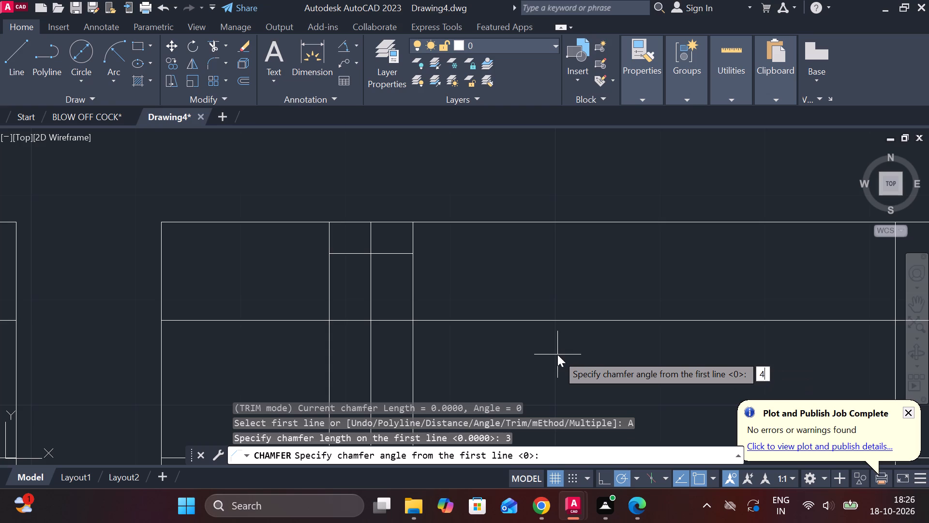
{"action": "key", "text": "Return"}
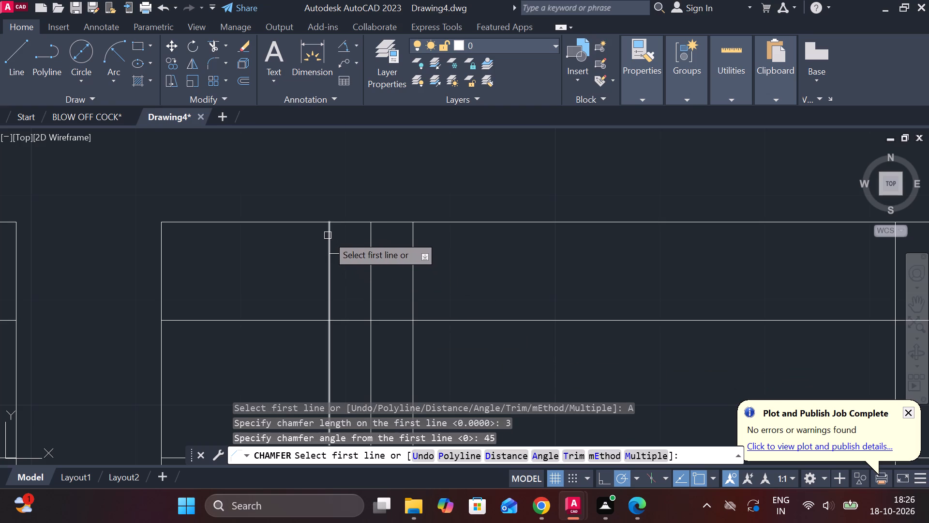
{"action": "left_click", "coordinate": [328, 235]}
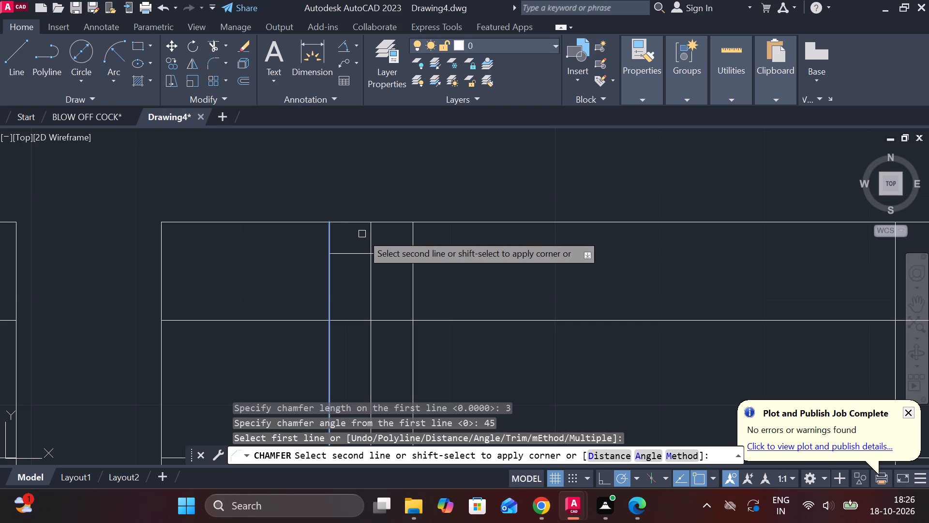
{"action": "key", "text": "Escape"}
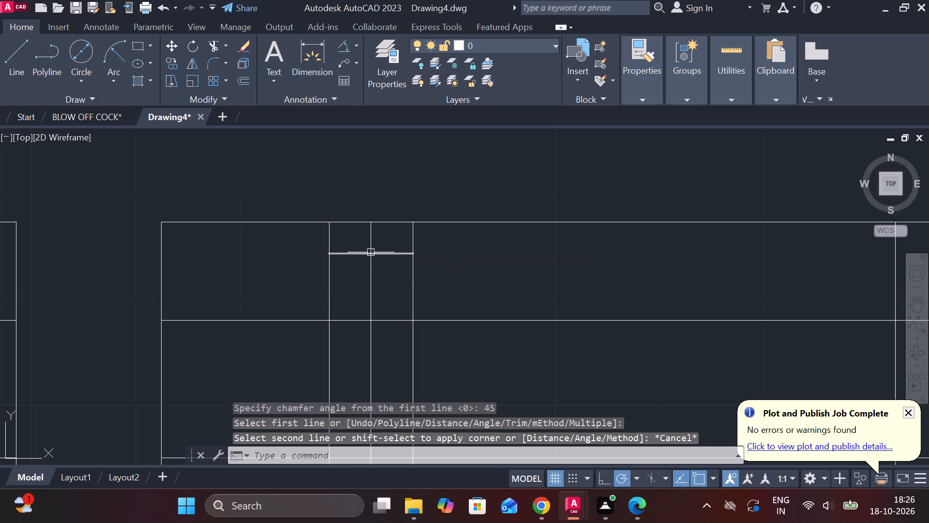
Set polar tracking to 45° and draw a 45° line outward from each end of the offset line past the upper edge.
{"action": "scroll", "coordinate": [371, 252], "scroll_direction": "up", "scroll_amount": 2}
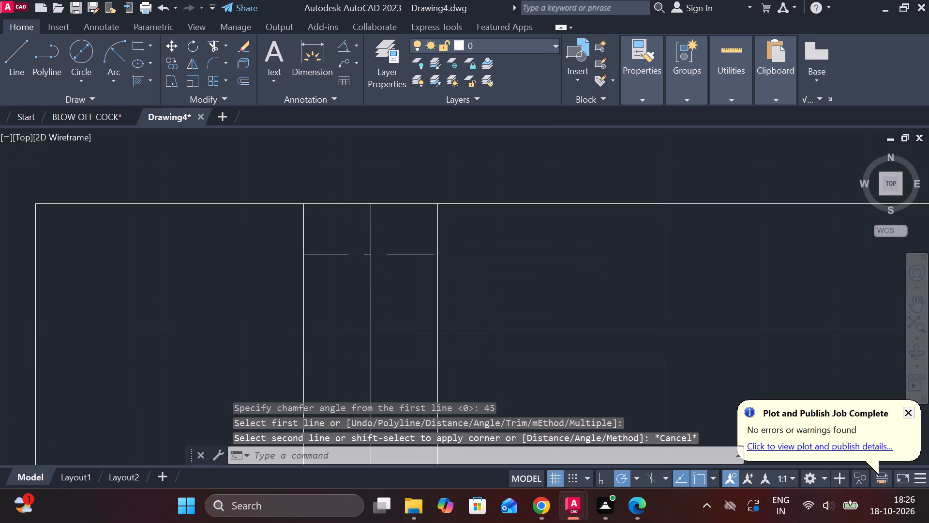
{"action": "scroll", "coordinate": [372, 252], "scroll_direction": "down", "scroll_amount": 2}
{"action": "middle_click", "coordinate": [372, 252]}
{"action": "middle_click_drag", "start_coordinate": [374, 252], "coordinate": [386, 317]}
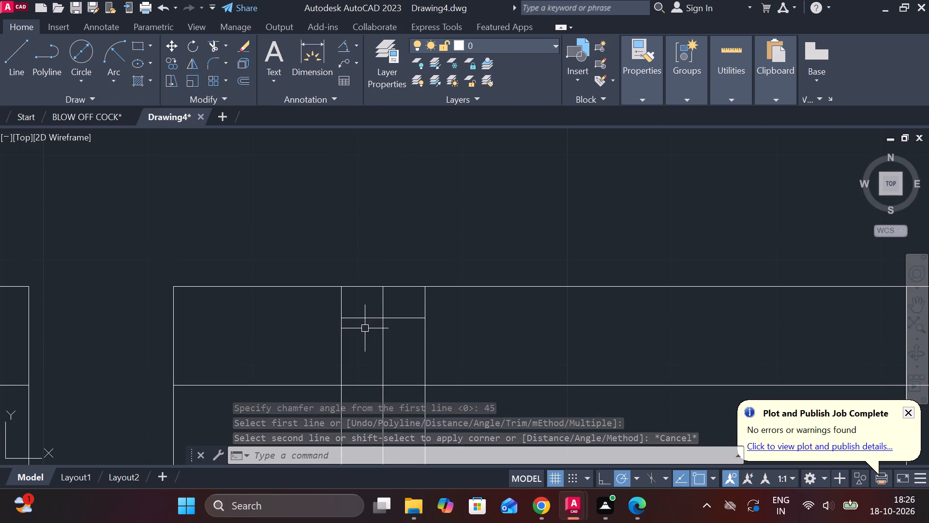
{"action": "key", "text": "l"}
{"action": "key", "text": "Return"}
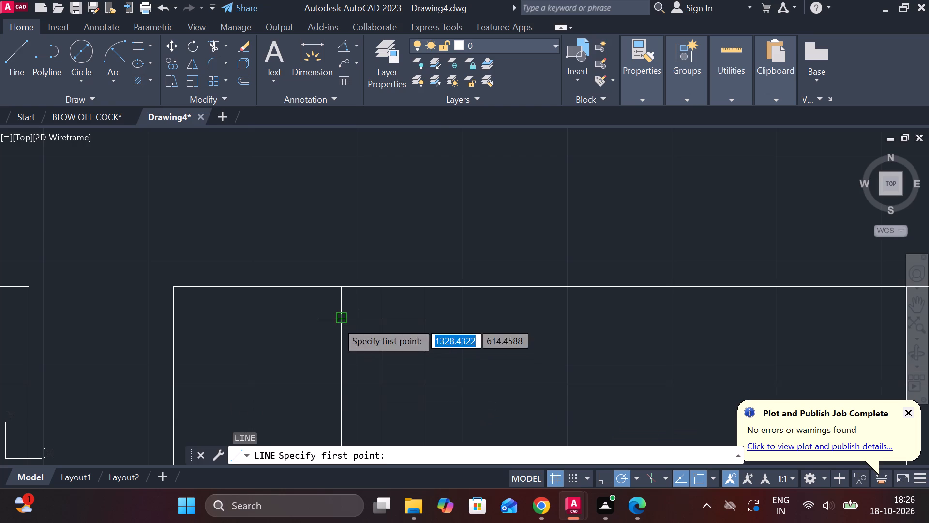
{"action": "left_click", "coordinate": [337, 322]}
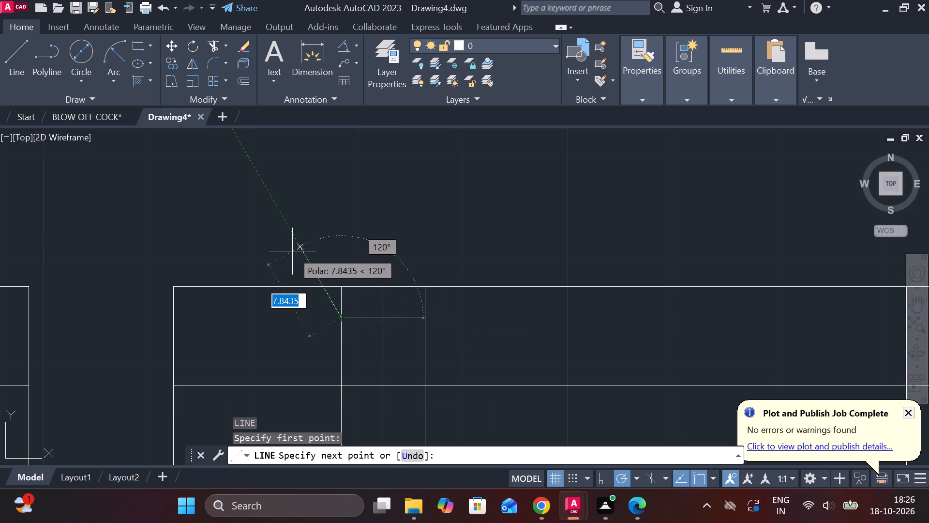
{"action": "left_click", "coordinate": [637, 483]}
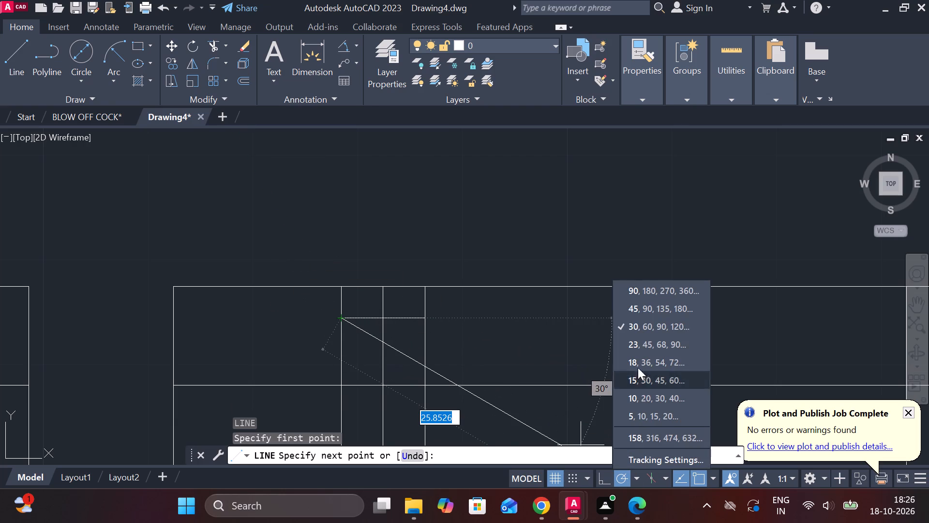
{"action": "left_click", "coordinate": [626, 315]}
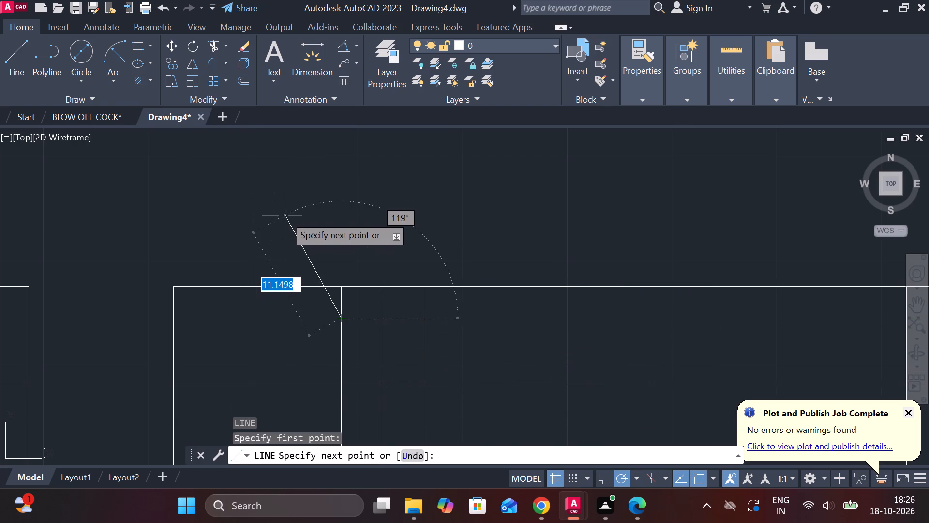
{"action": "left_click", "coordinate": [243, 218]}
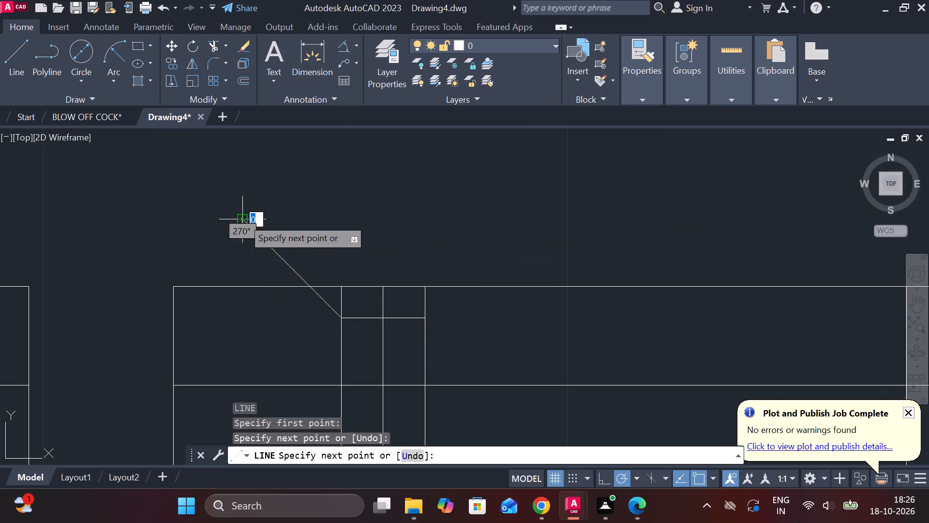
{"action": "key", "text": "Escape"}
{"action": "key", "text": "space"}
{"action": "left_click", "coordinate": [427, 317]}
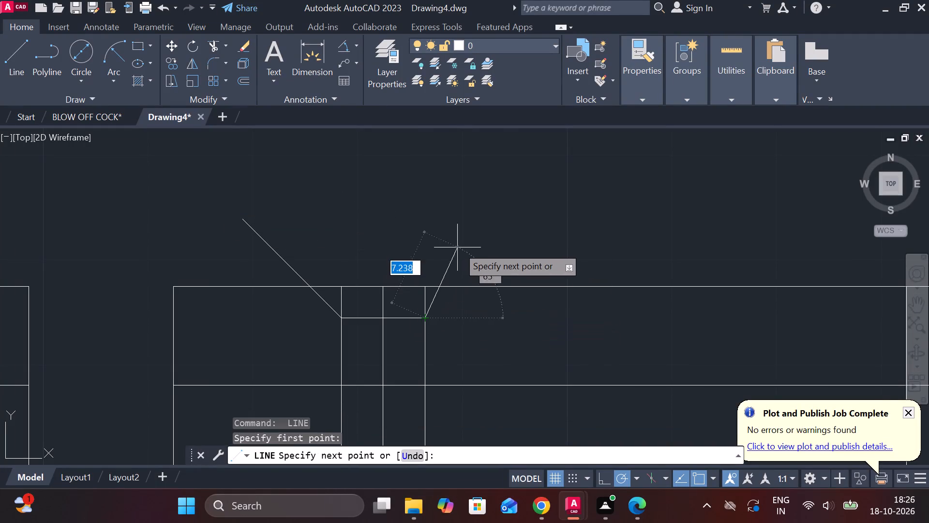
{"action": "left_click", "coordinate": [486, 241]}
{"action": "key", "text": "Escape"}
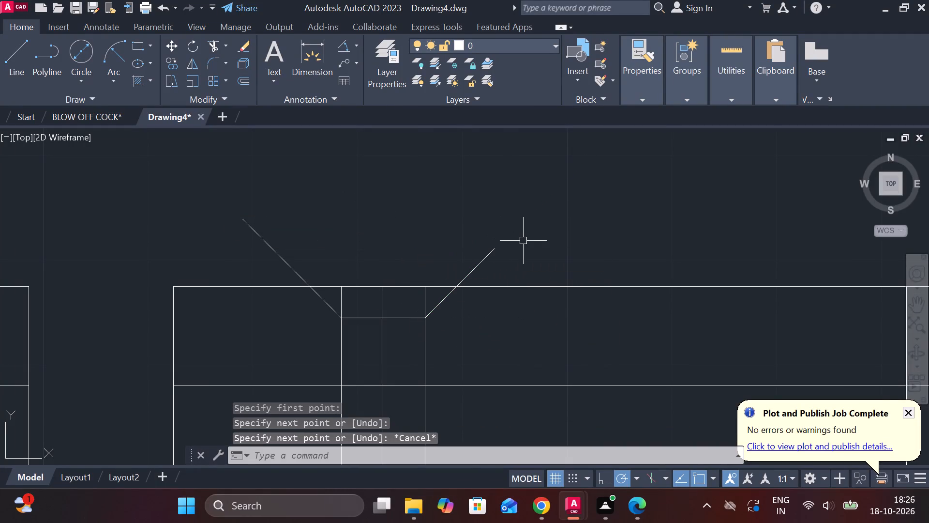
Trim the slanted lines at the upper edge and remove the three vertical segments between that edge and the offset line.
{"action": "type", "text": "tr"}
{"action": "key", "text": "space"}
{"action": "left_click_drag", "start_coordinate": [496, 265], "coordinate": [226, 248]}
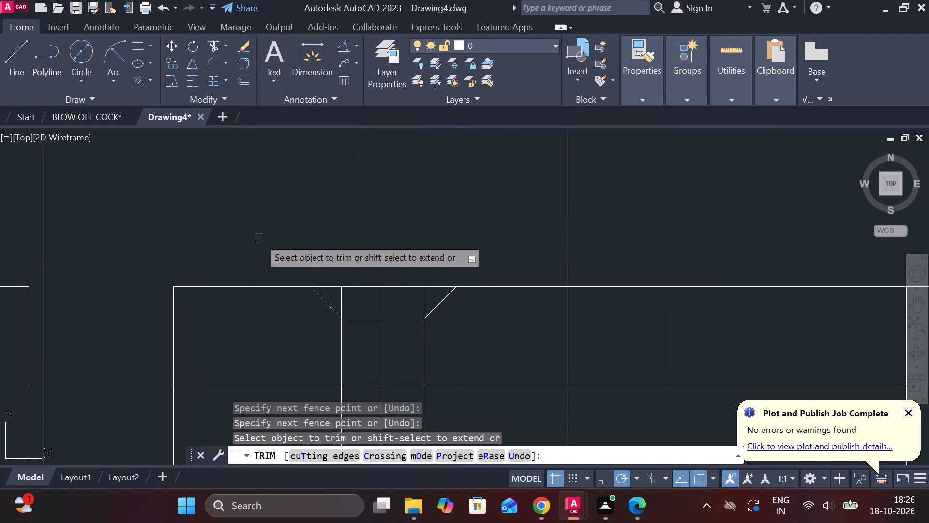
{"action": "left_click", "coordinate": [340, 305]}
{"action": "left_click", "coordinate": [380, 300]}
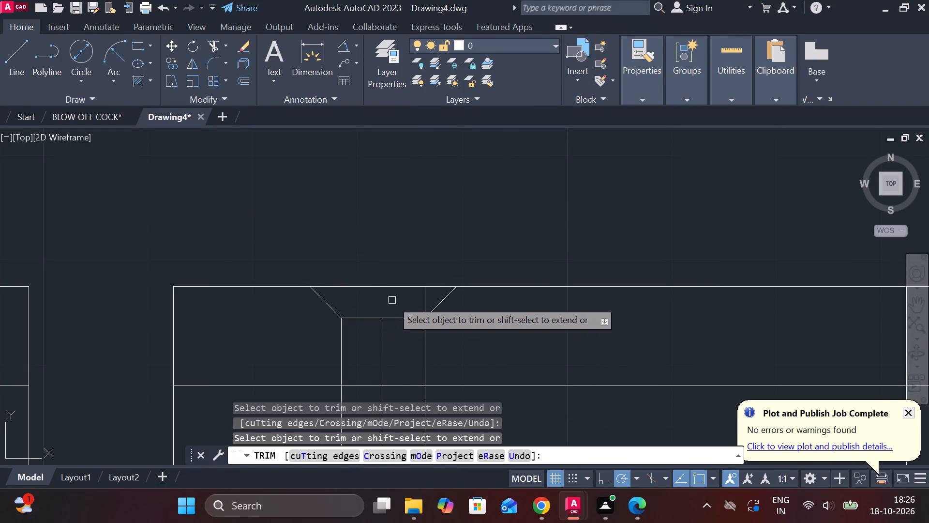
{"action": "left_click", "coordinate": [422, 300]}
{"action": "key", "text": "Escape"}
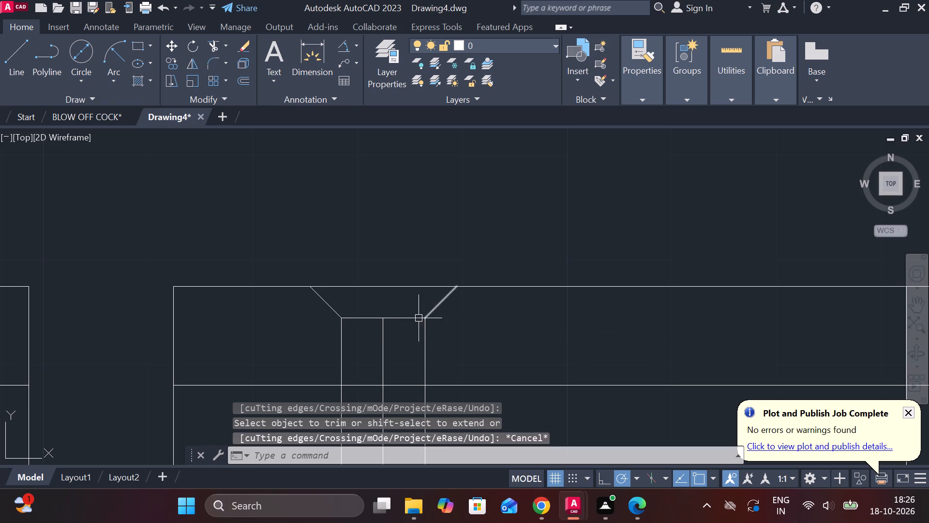
Set the linetype of the countersunk hole's two slanted lines, short horizontal line and three vertical lines to DASHED.
{"action": "left_click", "coordinate": [418, 318]}
{"action": "left_click", "coordinate": [333, 313]}
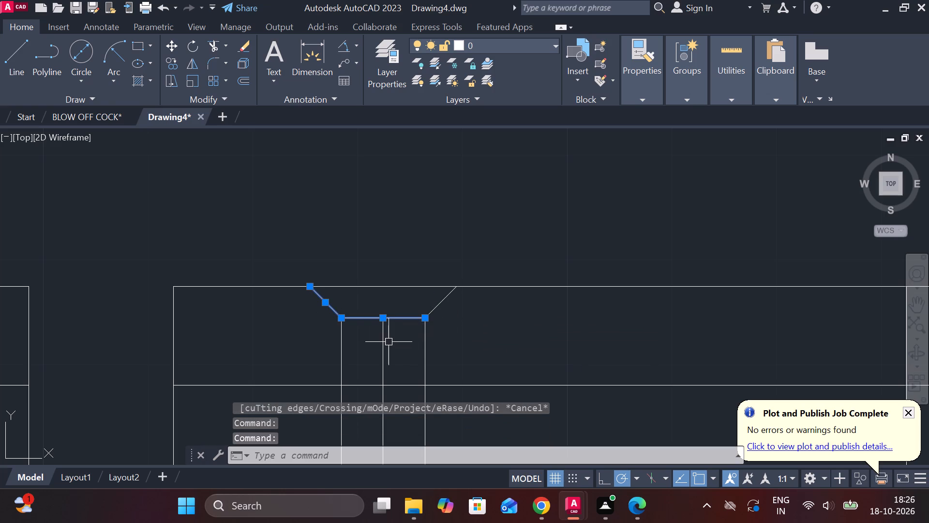
{"action": "left_click", "coordinate": [386, 343]}
{"action": "left_click", "coordinate": [422, 336]}
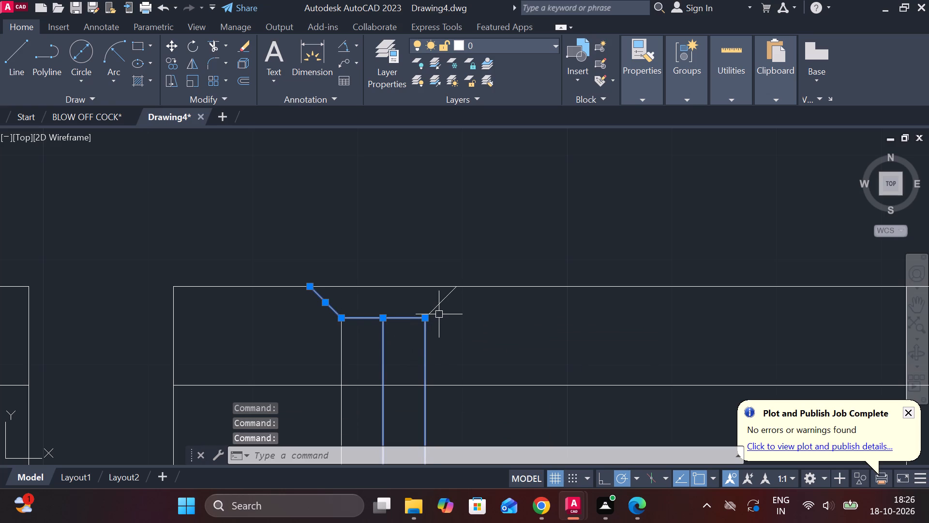
{"action": "left_click", "coordinate": [431, 307]}
{"action": "middle_click_drag", "start_coordinate": [460, 324], "coordinate": [479, 217]}
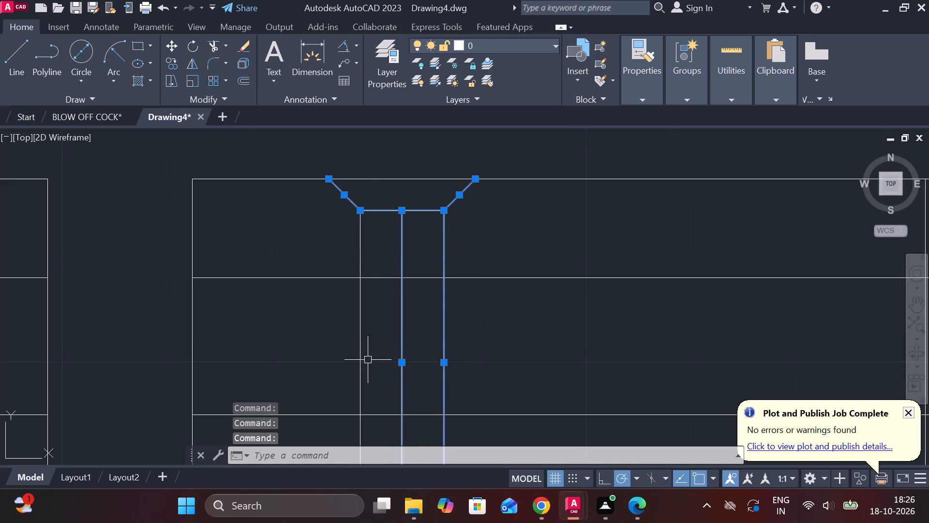
{"action": "left_click", "coordinate": [361, 362]}
{"action": "scroll", "coordinate": [379, 360], "scroll_direction": "down", "scroll_amount": 2}
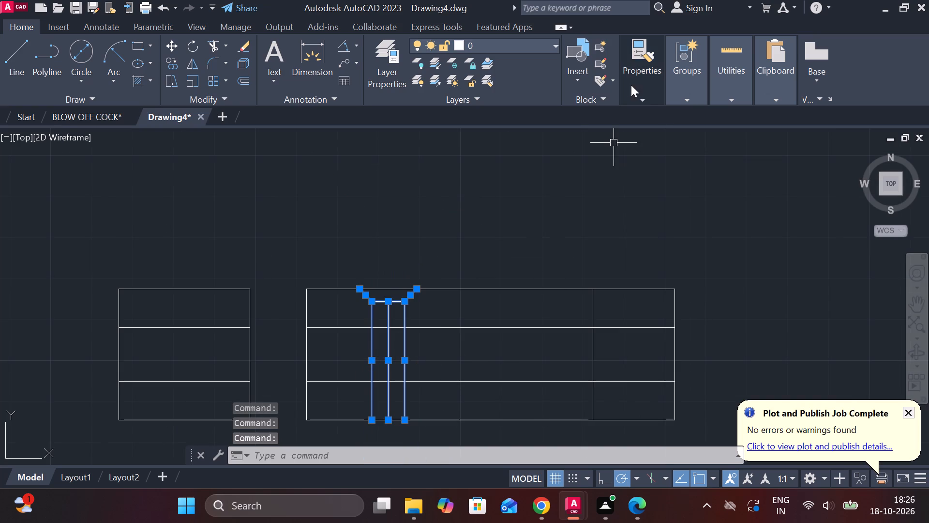
{"action": "left_click", "coordinate": [641, 96]}
{"action": "left_click", "coordinate": [735, 155]}
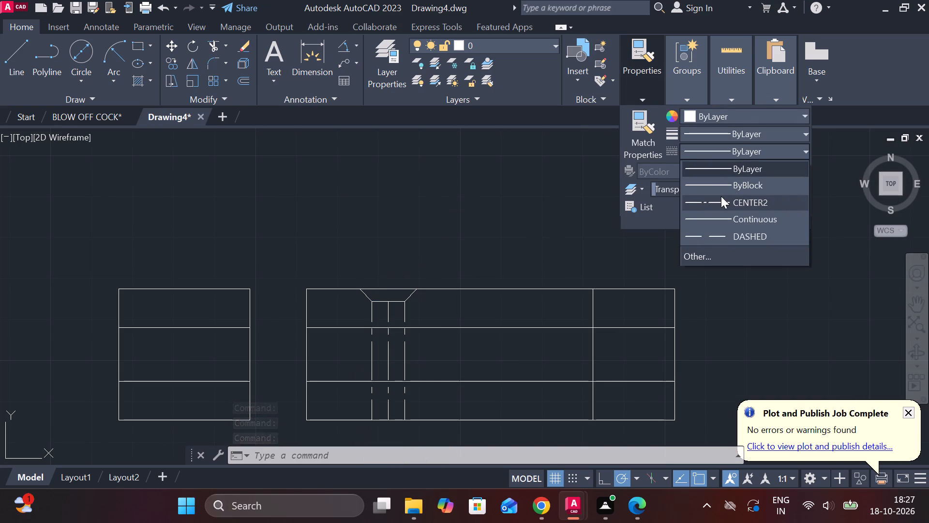
{"action": "left_click", "coordinate": [721, 196]}
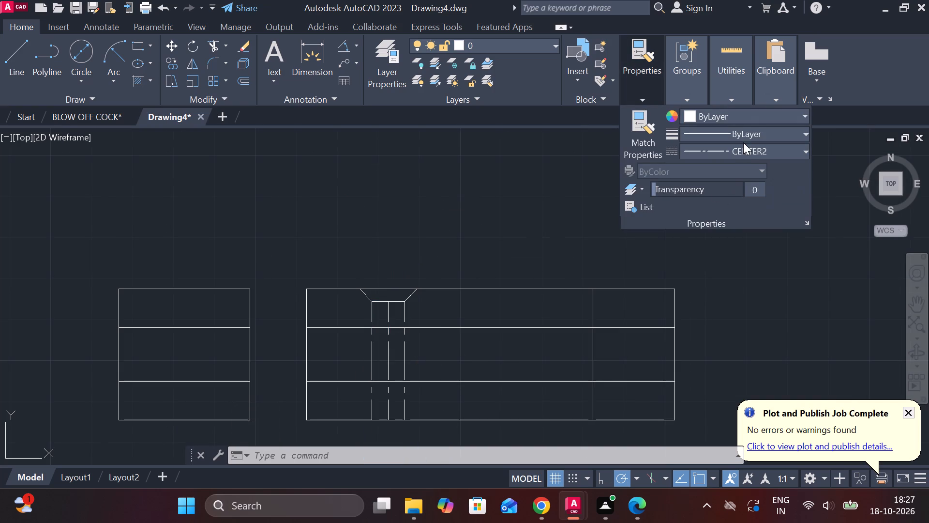
{"action": "left_click", "coordinate": [745, 149]}
{"action": "left_click", "coordinate": [743, 239]}
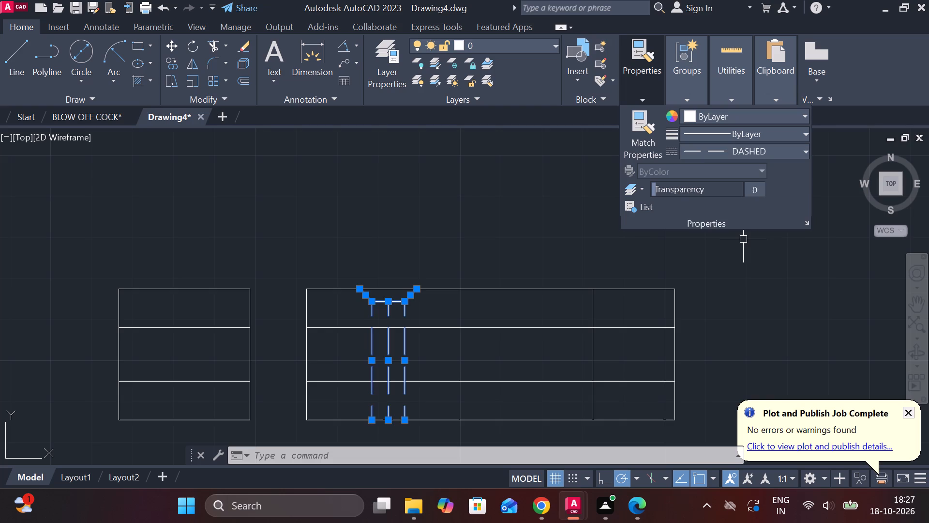
{"action": "key", "text": "Escape"}
Set the linetype global scale factor to 0.4 and the current object scale to 0.4.
{"action": "scroll", "coordinate": [707, 336], "scroll_direction": "down", "scroll_amount": 2}
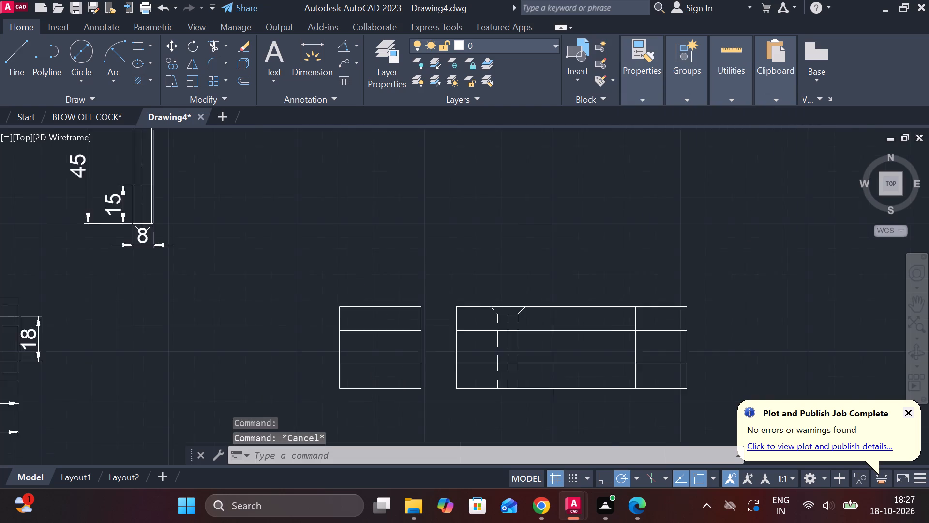
{"action": "scroll", "coordinate": [566, 371], "scroll_direction": "up", "scroll_amount": 2}
{"action": "middle_click_drag", "start_coordinate": [569, 376], "coordinate": [480, 374]}
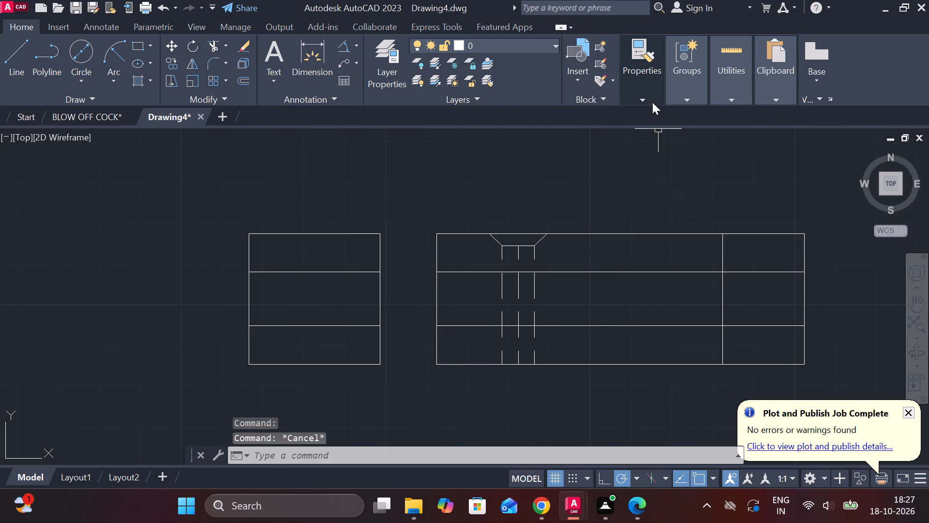
{"action": "left_click", "coordinate": [652, 102]}
{"action": "left_click", "coordinate": [779, 148]}
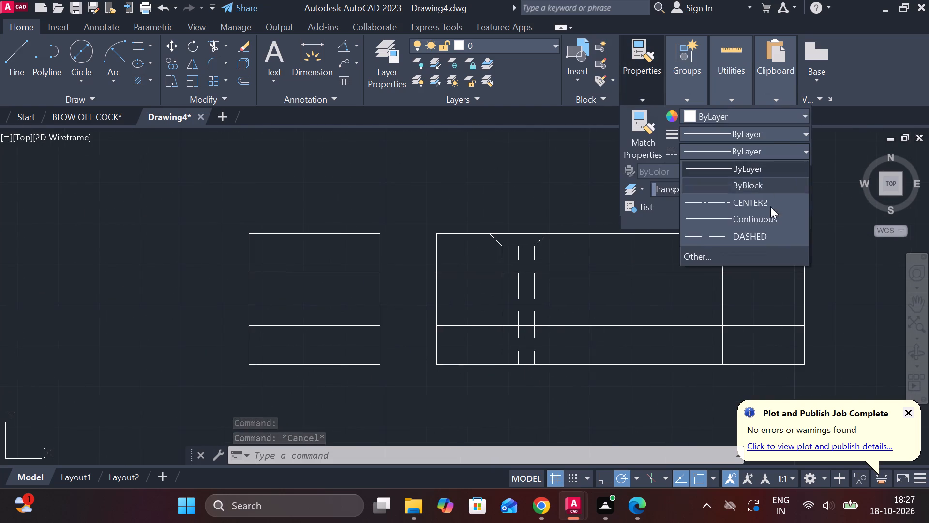
{"action": "left_click", "coordinate": [703, 252]}
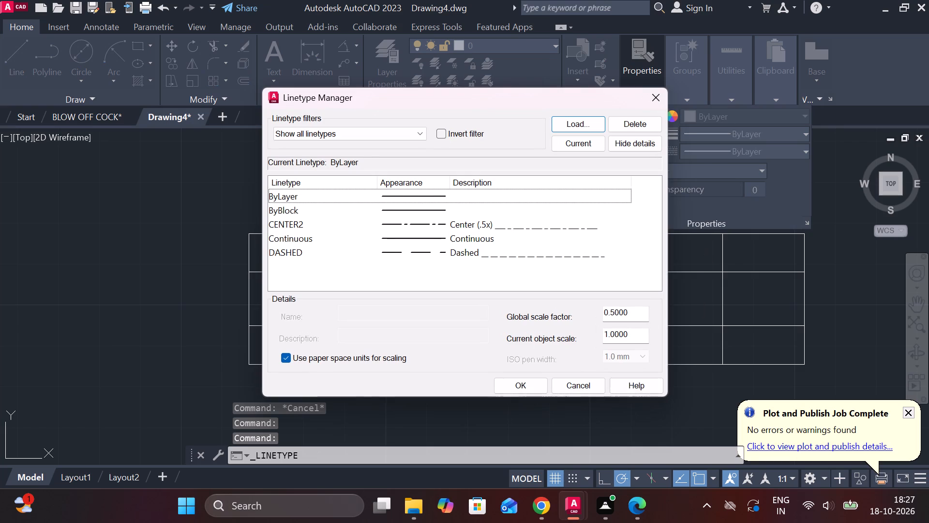
{"action": "left_click_drag", "start_coordinate": [634, 312], "coordinate": [581, 315]}
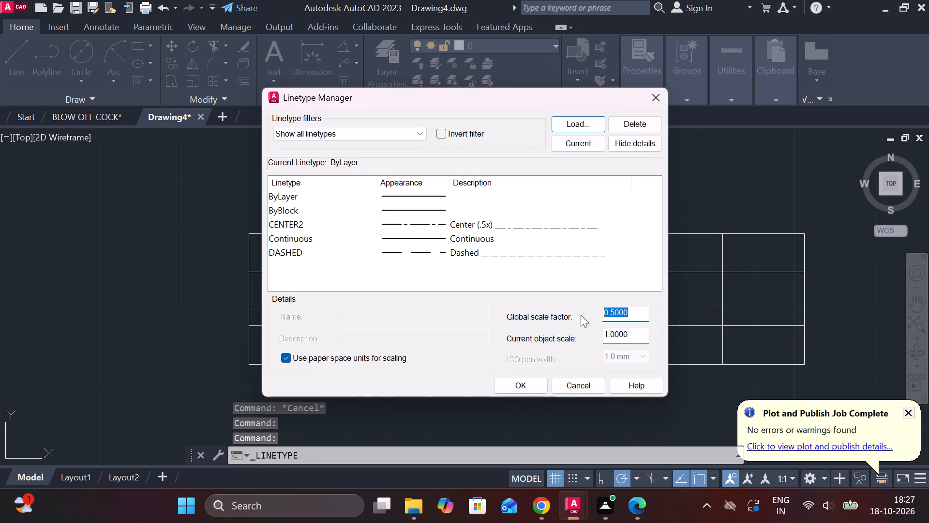
{"action": "type", "text": ".4"}
{"action": "left_click_drag", "start_coordinate": [632, 334], "coordinate": [556, 345]}
{"action": "key", "text": "period"}
{"action": "key", "text": "4"}
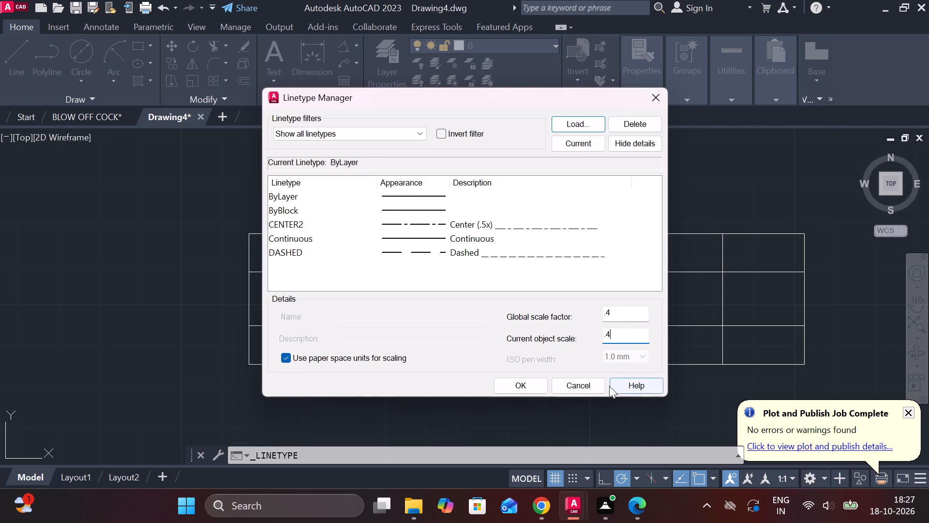
{"action": "left_click", "coordinate": [510, 389]}
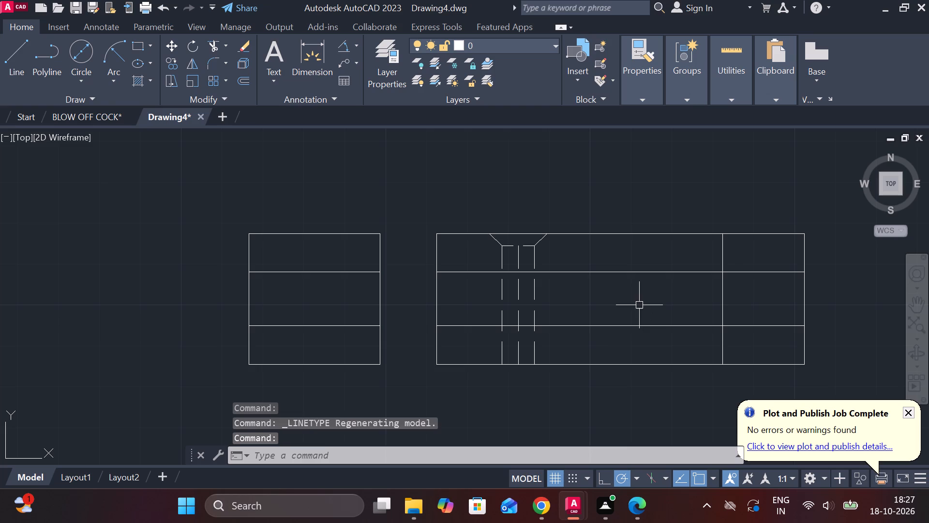
{"action": "key", "text": "Escape"}
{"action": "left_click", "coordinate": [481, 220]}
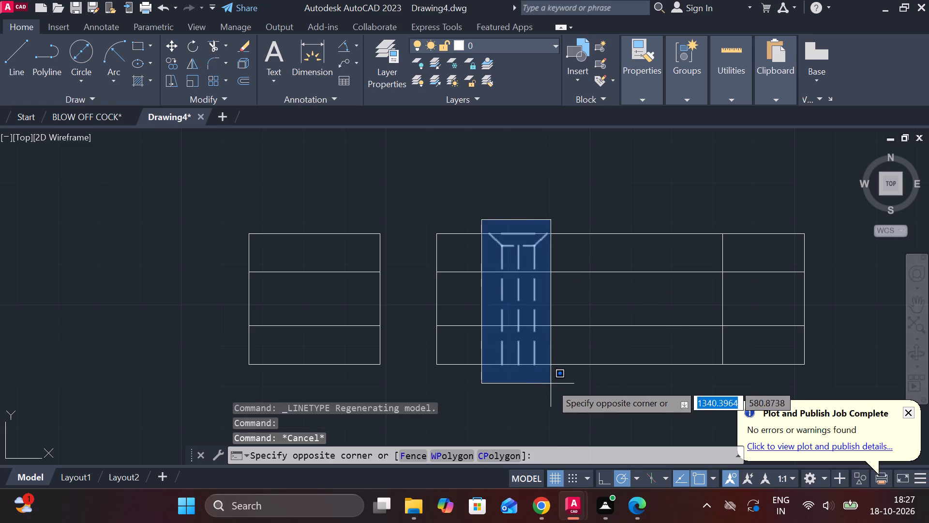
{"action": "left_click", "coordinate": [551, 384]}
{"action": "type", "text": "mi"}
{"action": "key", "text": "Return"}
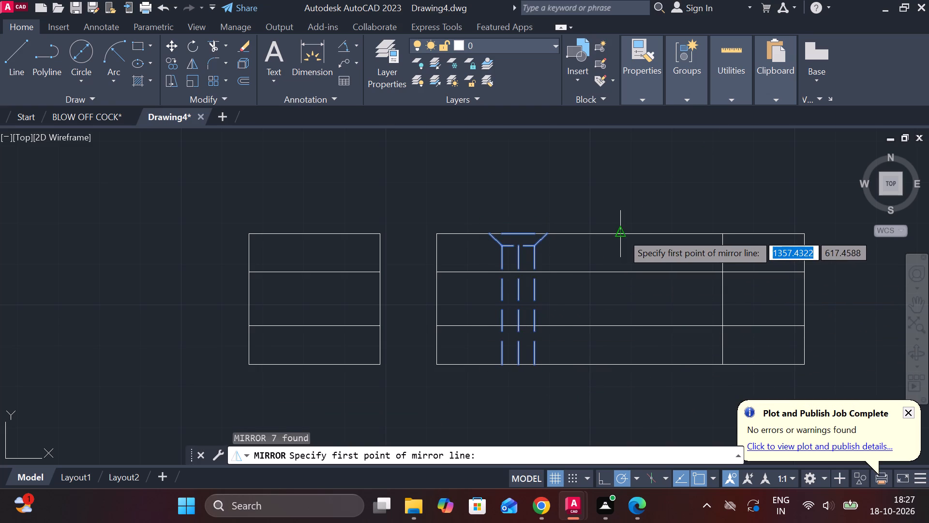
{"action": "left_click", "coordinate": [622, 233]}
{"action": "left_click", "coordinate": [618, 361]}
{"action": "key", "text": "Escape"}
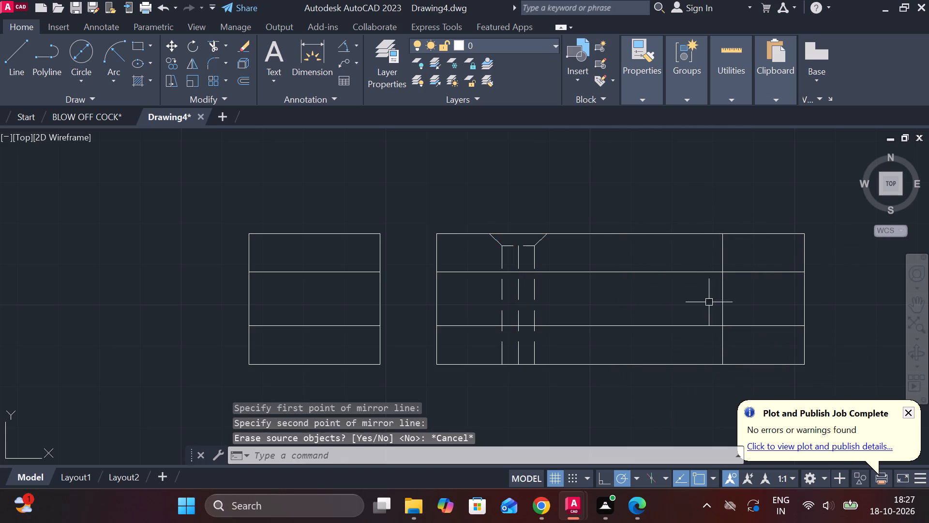
Erase the full-height vertical line near the right end of the 90 by 32 view.
{"action": "left_click", "coordinate": [721, 295]}
{"action": "type", "text": "e"}
{"action": "key", "text": "space"}
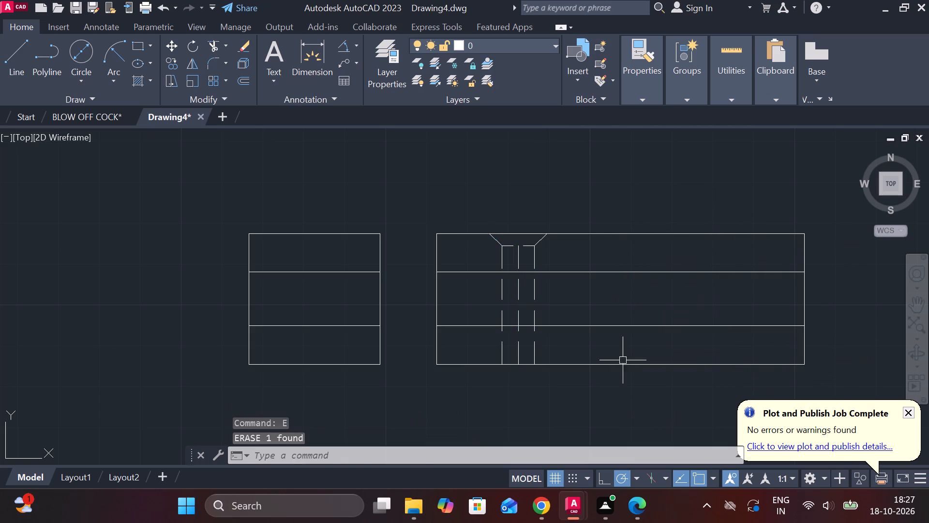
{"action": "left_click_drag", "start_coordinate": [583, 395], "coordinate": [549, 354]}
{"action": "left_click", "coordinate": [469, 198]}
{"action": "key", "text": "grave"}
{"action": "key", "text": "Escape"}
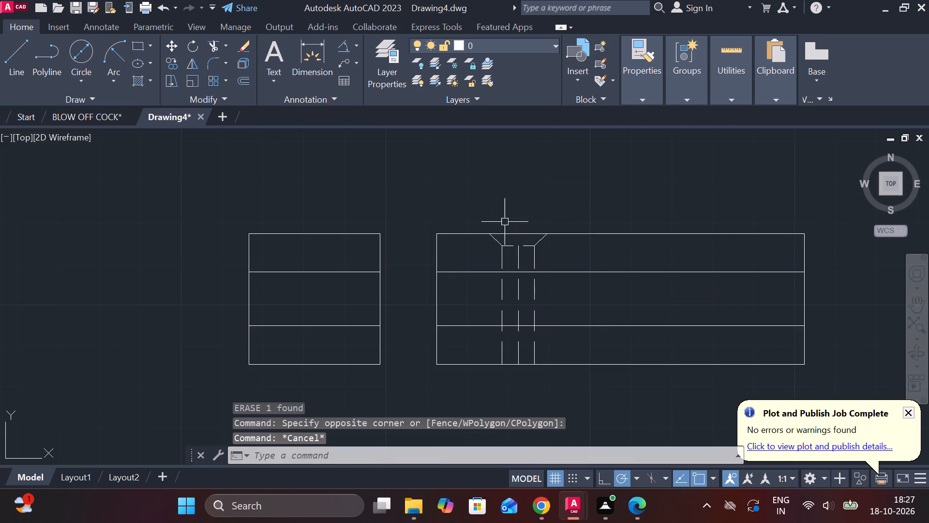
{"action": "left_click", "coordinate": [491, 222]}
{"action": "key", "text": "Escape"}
Mirror the dashed countersunk hole about the vertical midline of the 90 by 32 view, keeping the original.
{"action": "left_click", "coordinate": [482, 215]}
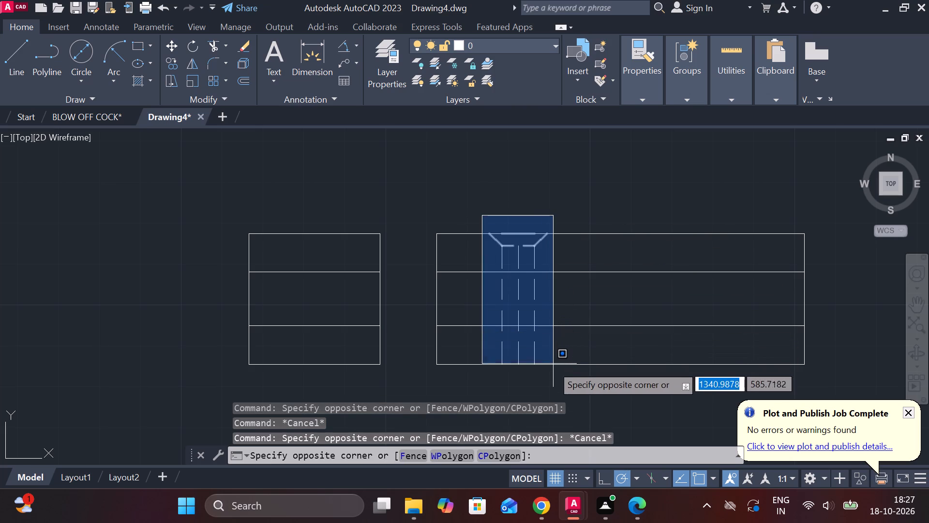
{"action": "left_click", "coordinate": [552, 366]}
{"action": "type", "text": "mi"}
{"action": "key", "text": "Return"}
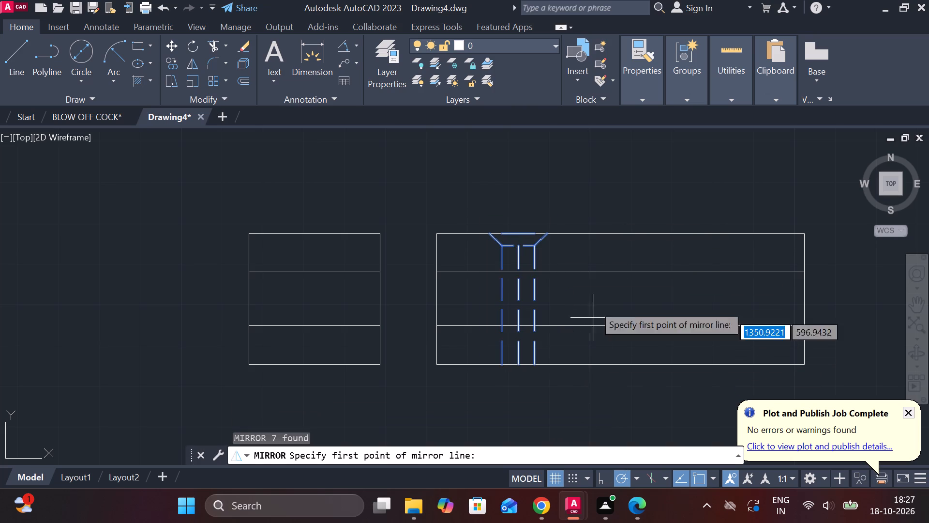
{"action": "left_click", "coordinate": [617, 233]}
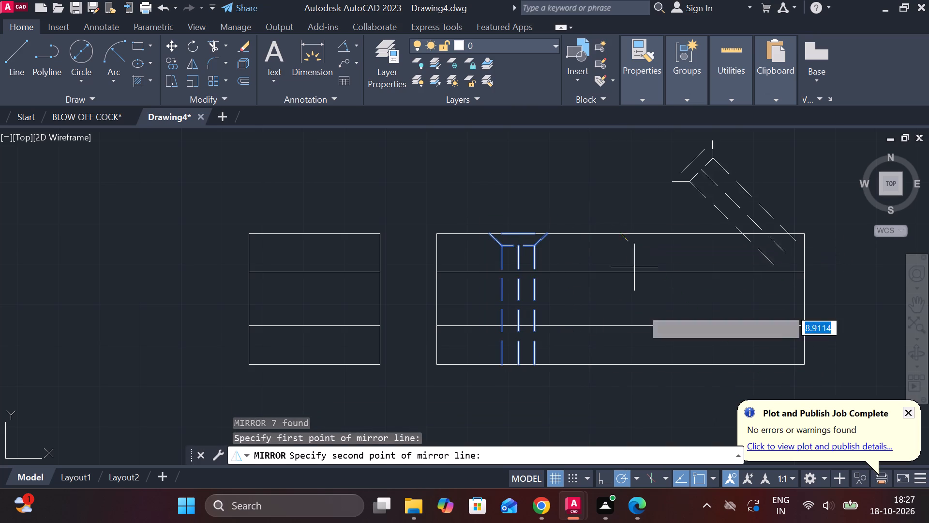
{"action": "left_click", "coordinate": [624, 369]}
{"action": "left_click_drag", "start_coordinate": [650, 423], "coordinate": [624, 369]}
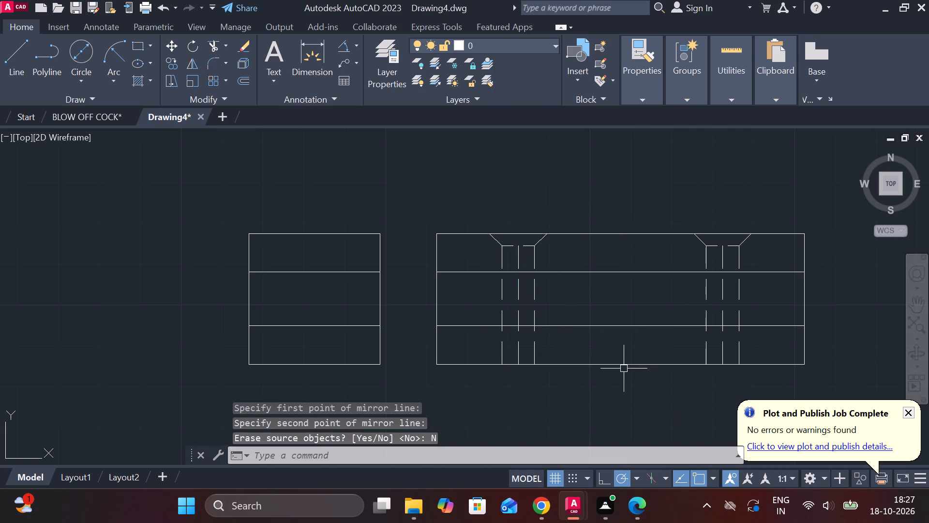
Draw two crossing 45° lines into the end view from the left ends of its two inner horizontal lines.
{"action": "middle_click_drag", "start_coordinate": [601, 345], "coordinate": [561, 326]}
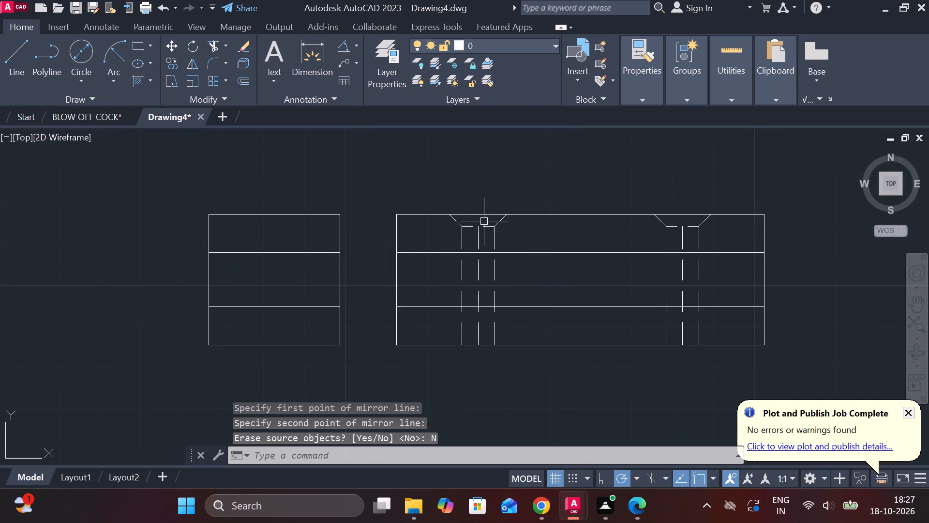
{"action": "middle_click_drag", "start_coordinate": [471, 222], "coordinate": [547, 231]}
{"action": "middle_click_drag", "start_coordinate": [385, 280], "coordinate": [396, 284]}
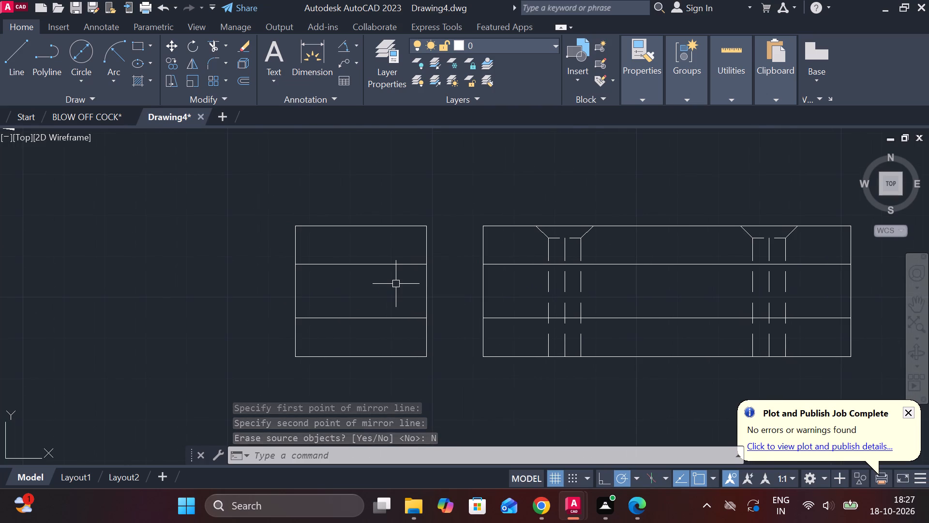
{"action": "middle_click_drag", "start_coordinate": [376, 306], "coordinate": [395, 309]}
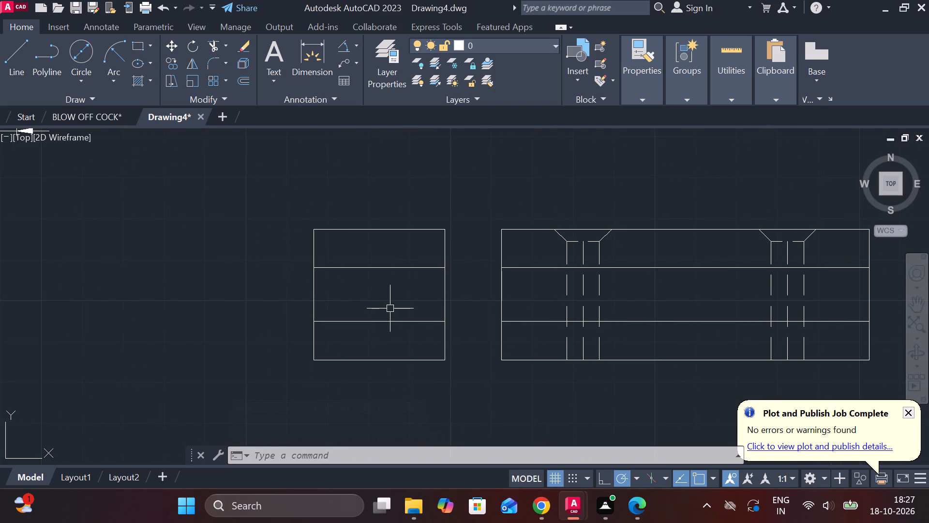
{"action": "key", "text": "l"}
{"action": "key", "text": "Return"}
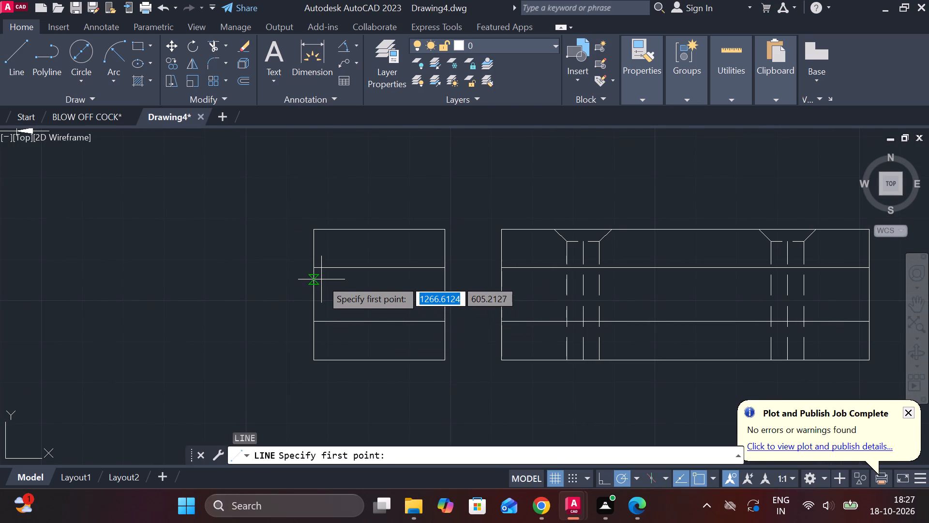
{"action": "left_click", "coordinate": [321, 275]}
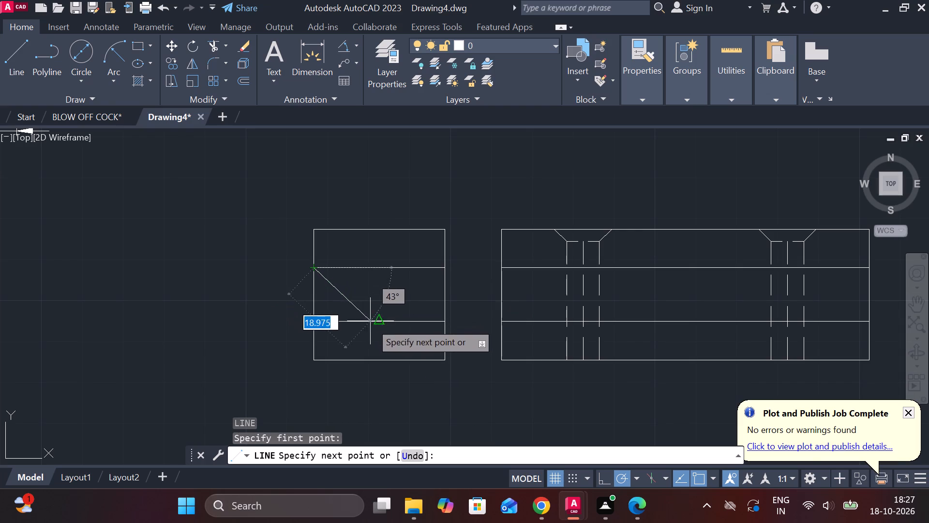
{"action": "left_click", "coordinate": [376, 338]}
{"action": "key", "text": "Escape"}
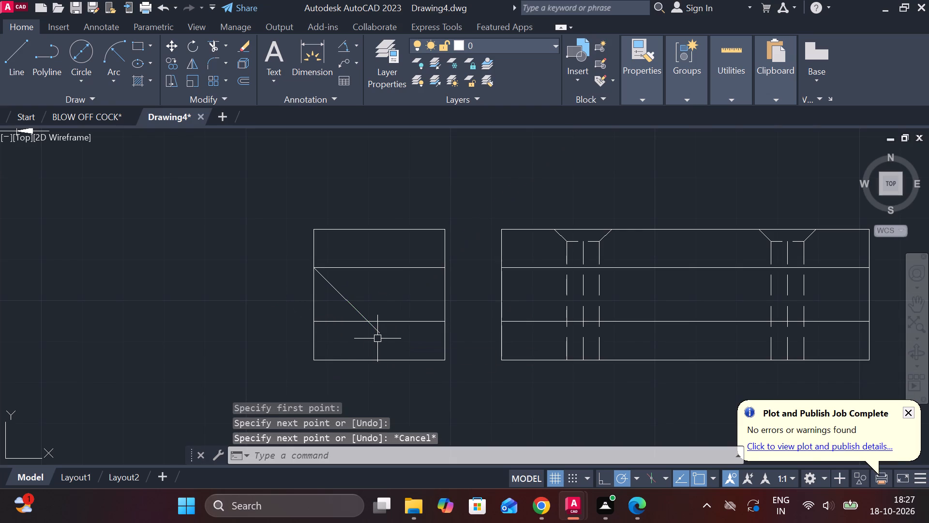
{"action": "key", "text": "space"}
{"action": "left_click", "coordinate": [318, 322]}
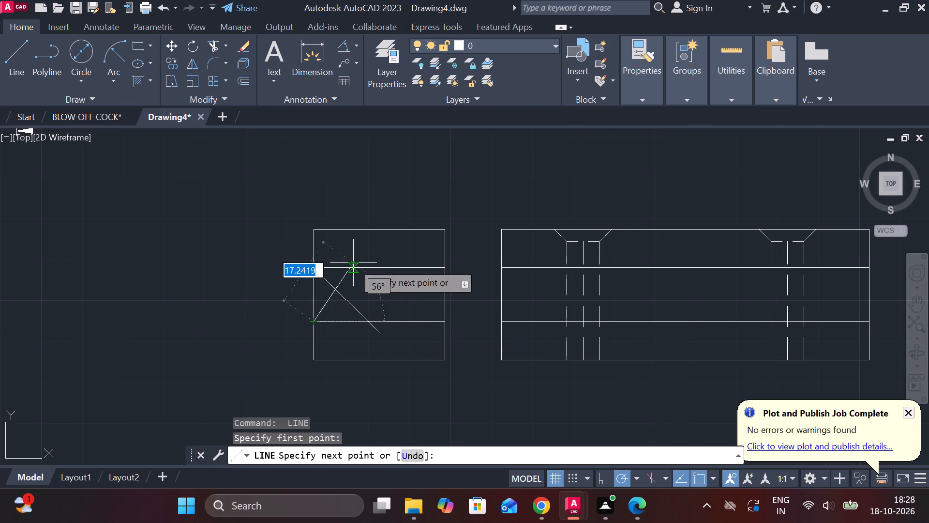
{"action": "left_click", "coordinate": [393, 244]}
{"action": "key", "text": "Escape"}
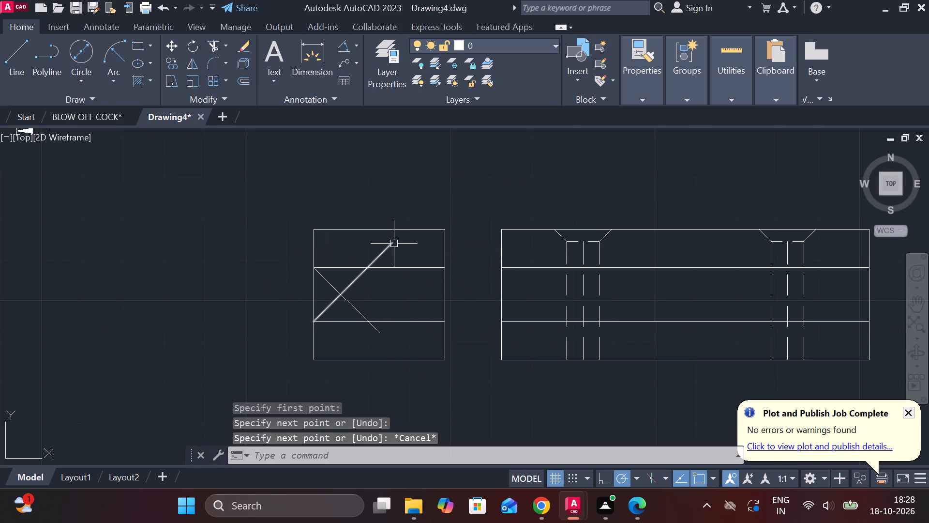
Trim the two 45° lines back to their crossing point and erase the leftover piece to form a V.
{"action": "type", "text": "tr"}
{"action": "key", "text": "space"}
{"action": "left_click", "coordinate": [387, 255]}
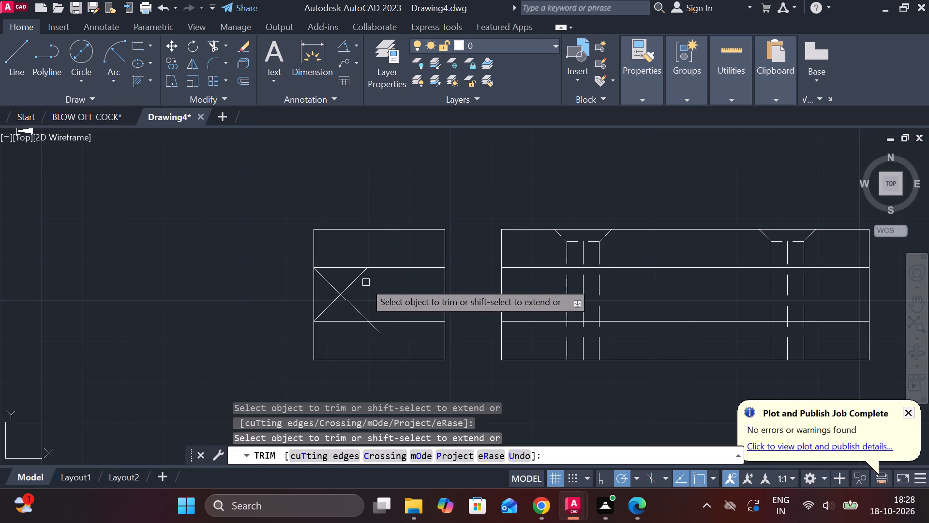
{"action": "left_click", "coordinate": [359, 281]}
{"action": "left_click", "coordinate": [358, 308]}
{"action": "key", "text": "Escape"}
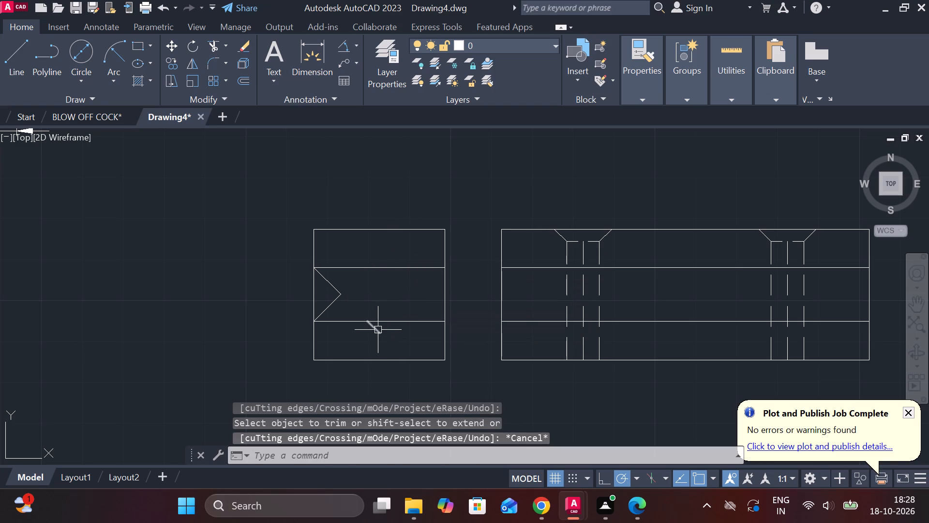
{"action": "left_click", "coordinate": [376, 330]}
{"action": "type", "text": "e l"}
{"action": "key", "text": "Return"}
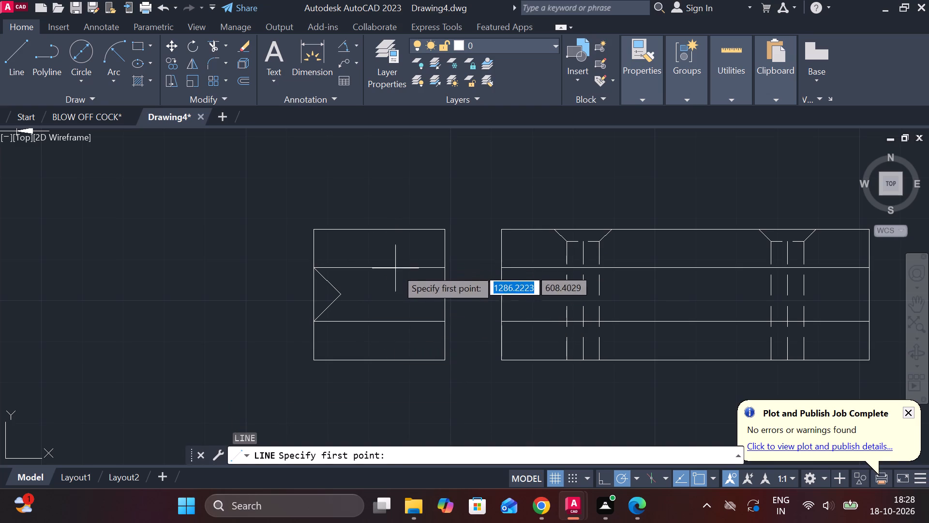
{"action": "key", "text": "Escape"}
Erase the two inner horizontal lines of the end view.
{"action": "left_click", "coordinate": [374, 269]}
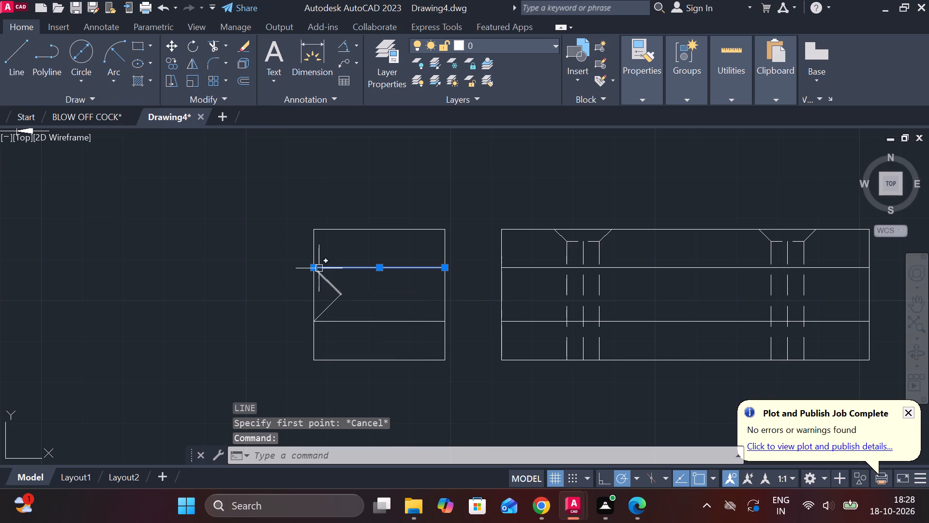
{"action": "left_click", "coordinate": [366, 321]}
{"action": "type", "text": "e"}
{"action": "key", "text": "space"}
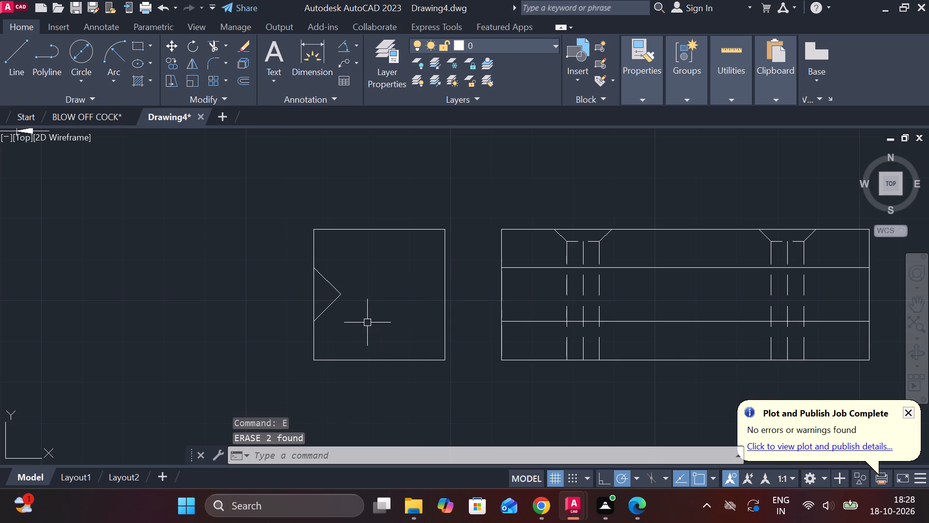
Trim away the end view's left edge between the two slanted lines to open the V-notch.
{"action": "type", "text": "tr"}
{"action": "key", "text": "space"}
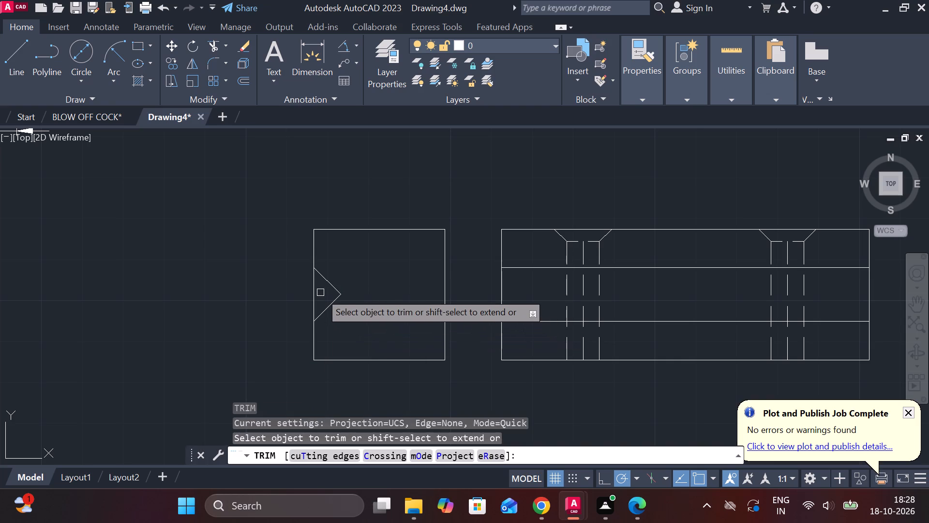
{"action": "left_click", "coordinate": [313, 293]}
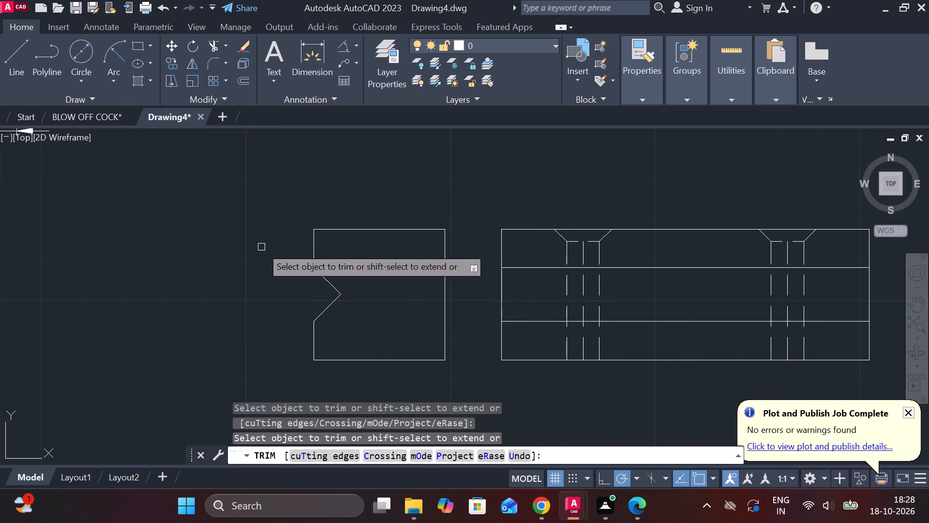
{"action": "key", "text": "Escape"}
Draw a vertical line through the end view from the upper edge's midpoint to the lower edge's midpoint.
{"action": "key", "text": "l"}
{"action": "key", "text": "Return"}
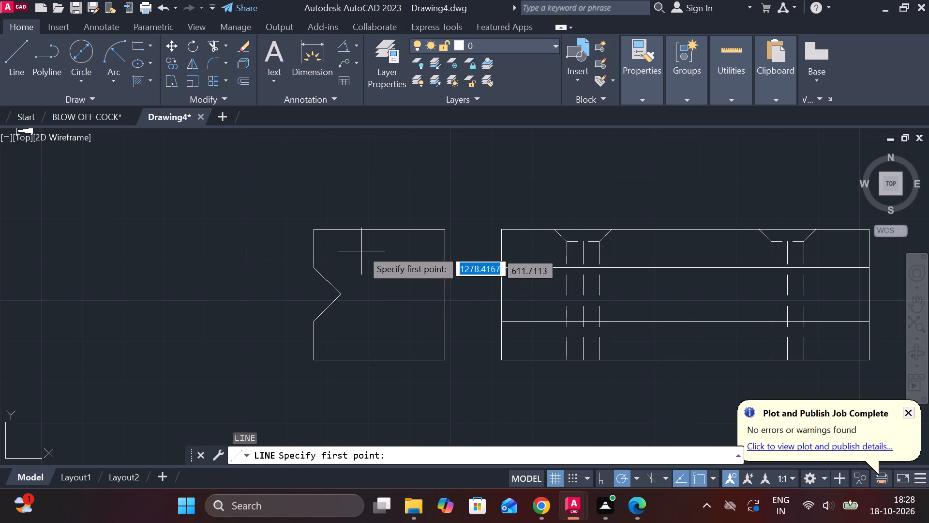
{"action": "left_click", "coordinate": [375, 231]}
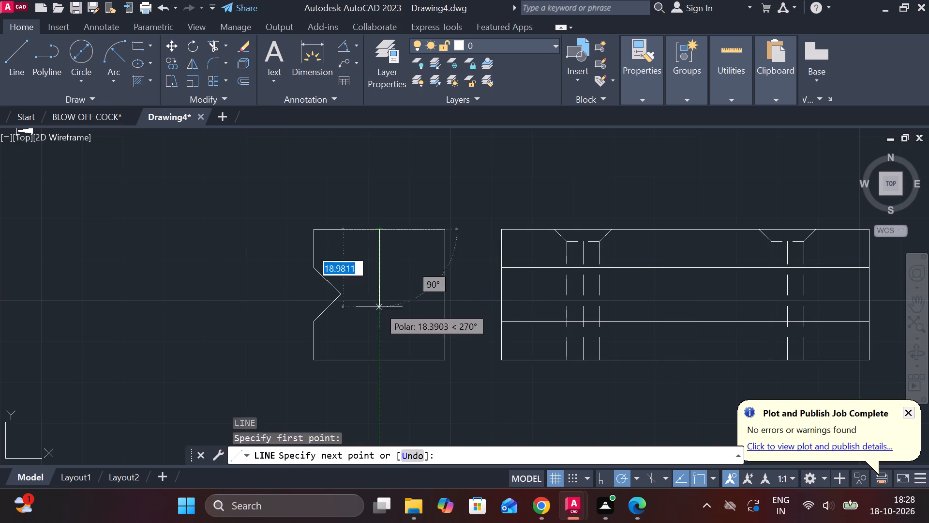
{"action": "left_click", "coordinate": [381, 358]}
{"action": "key", "text": "Escape"}
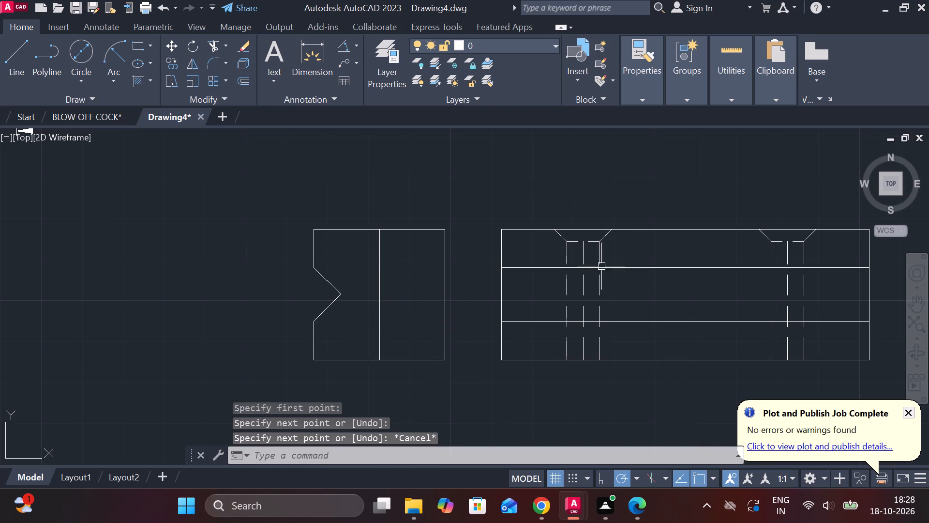
Copy the left countersunk hole's lines from the 90 by 32 view to the top of the end view's centre line.
{"action": "left_click", "coordinate": [536, 211]}
{"action": "left_click", "coordinate": [625, 375]}
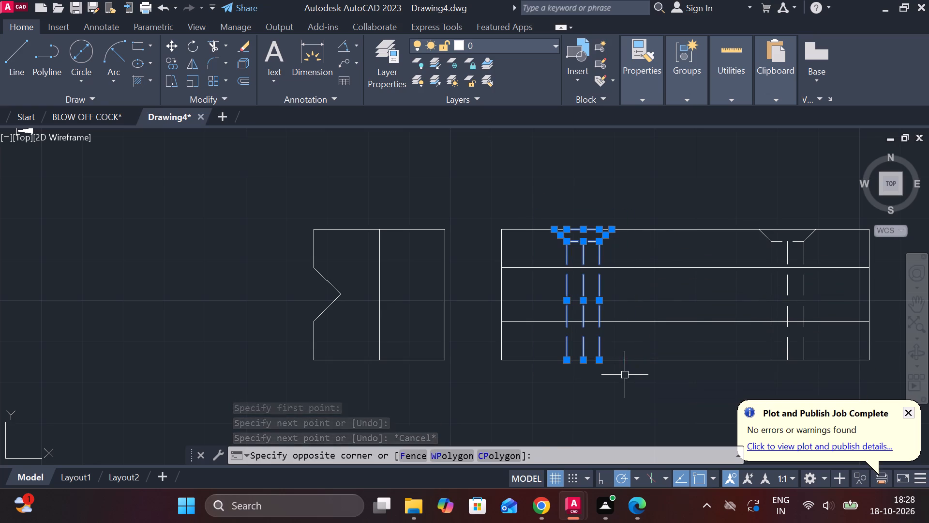
{"action": "type", "text": "c0"}
{"action": "key", "text": "BackSpace"}
{"action": "key", "text": "o"}
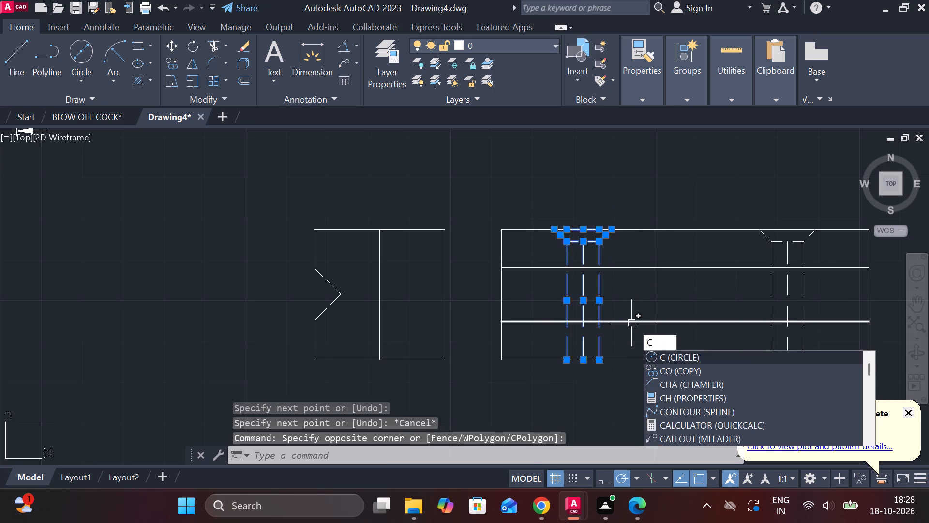
{"action": "key", "text": "Return"}
{"action": "left_click", "coordinate": [587, 229]}
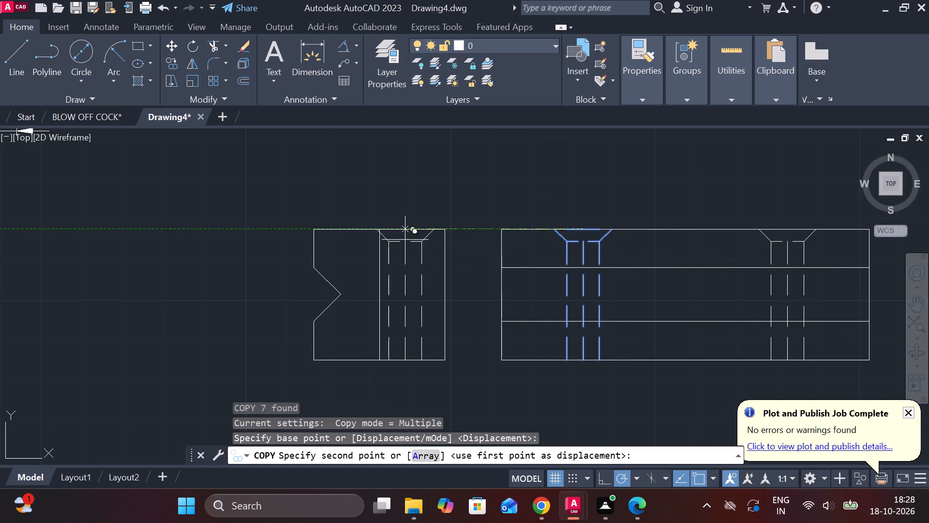
{"action": "left_click", "coordinate": [384, 227]}
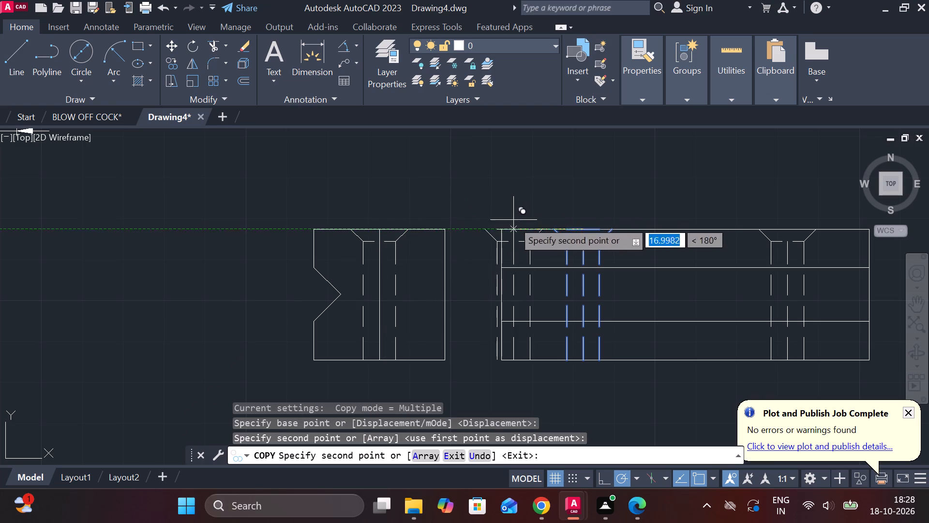
{"action": "key", "text": "Escape"}
Erase the short line overlapping the upper edge above the left countersunk hole in the 90 by 32 view.
{"action": "left_click", "coordinate": [586, 230]}
{"action": "type", "text": "e"}
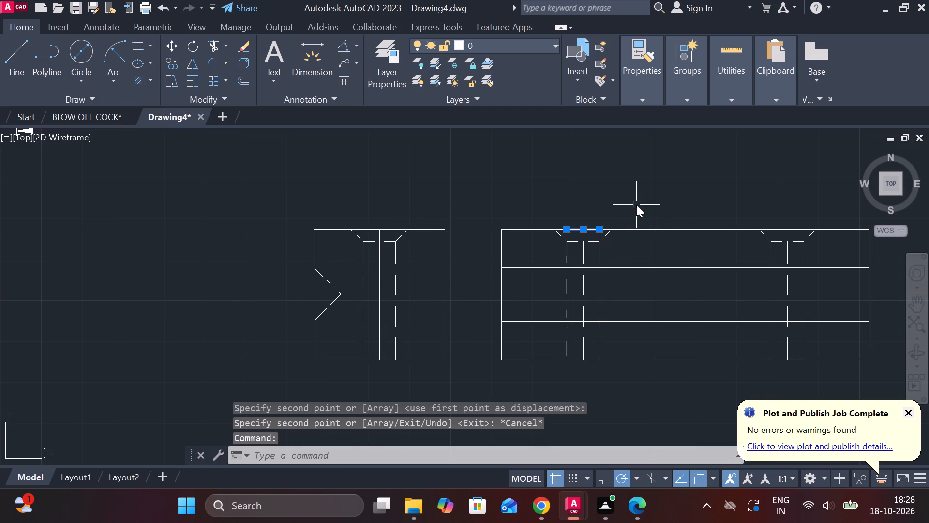
{"action": "key", "text": "space"}
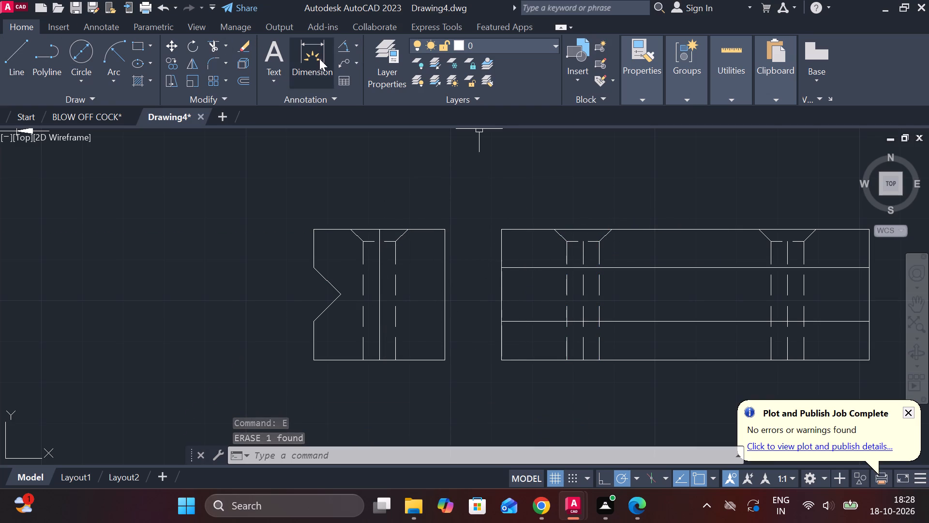
Add a linear dimension below the 90 by 32 view between the centre lines of the two countersunk holes.
{"action": "left_click", "coordinate": [356, 46]}
{"action": "left_click", "coordinate": [386, 75]}
{"action": "middle_click_drag", "start_coordinate": [567, 203], "coordinate": [535, 203]}
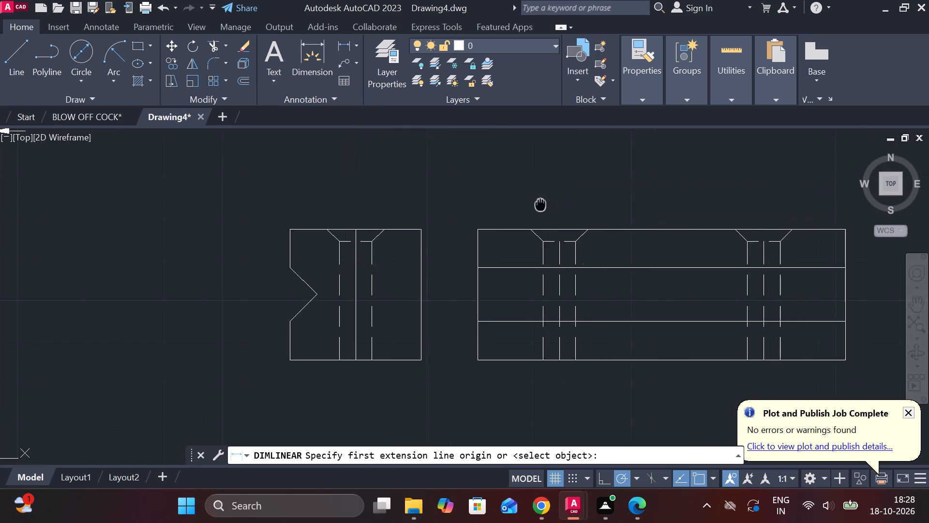
{"action": "middle_click_drag", "start_coordinate": [535, 203], "coordinate": [470, 192]}
{"action": "middle_click_drag", "start_coordinate": [509, 268], "coordinate": [458, 238]}
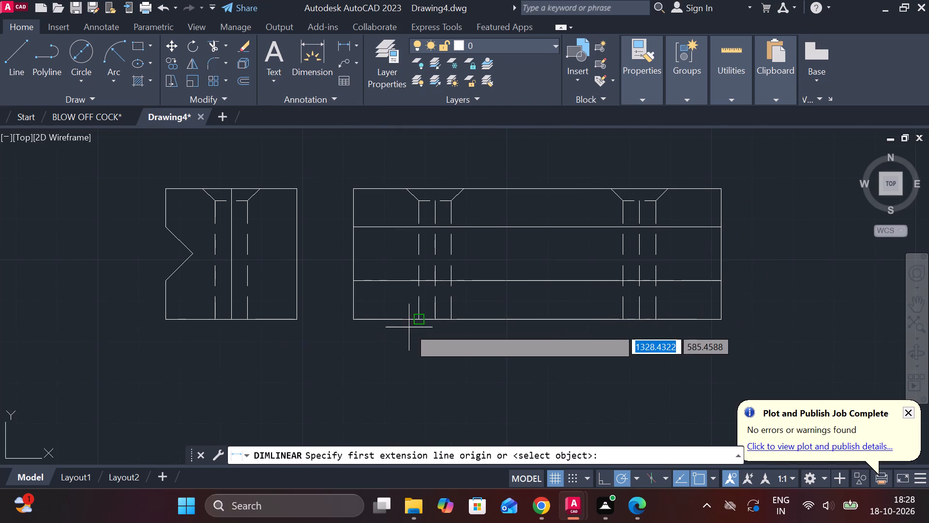
{"action": "left_click", "coordinate": [438, 325]}
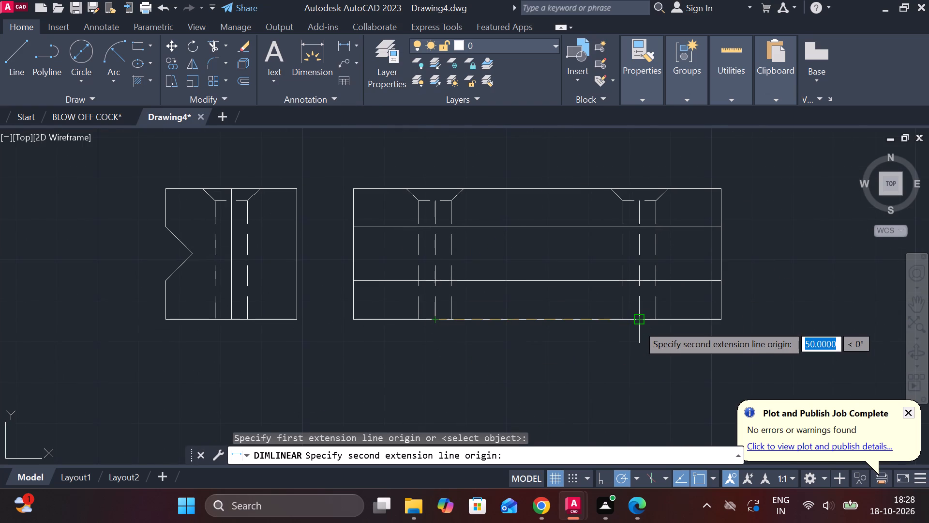
{"action": "left_click", "coordinate": [638, 324]}
{"action": "left_click", "coordinate": [610, 363]}
Dimension the long view's overall length, placing it below the hole-spacing dimension.
{"action": "key", "text": "space"}
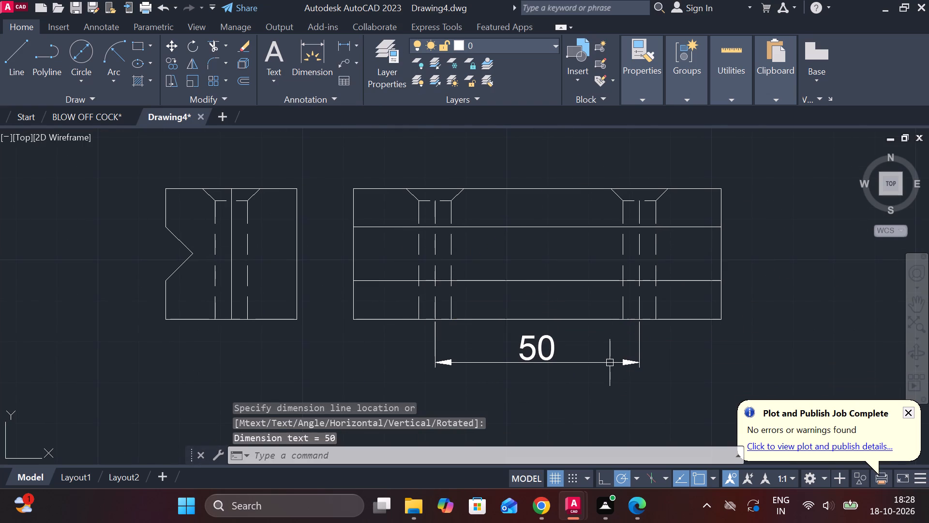
{"action": "left_click", "coordinate": [345, 317]}
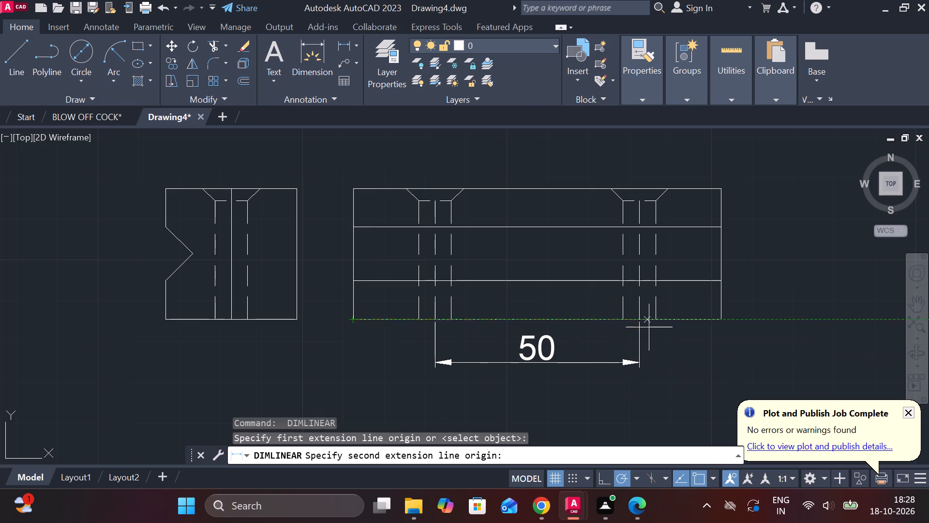
{"action": "left_click", "coordinate": [717, 324]}
{"action": "middle_click_drag", "start_coordinate": [689, 348], "coordinate": [661, 269]}
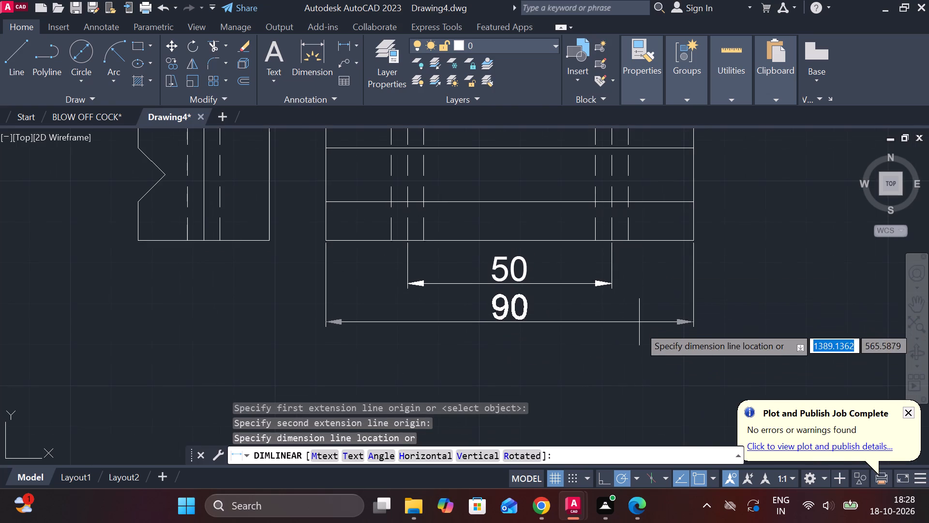
{"action": "left_click", "coordinate": [638, 333]}
Dimension the long view's overall height beside its right edge.
{"action": "middle_click_drag", "start_coordinate": [652, 284], "coordinate": [602, 381]}
{"action": "key", "text": "space"}
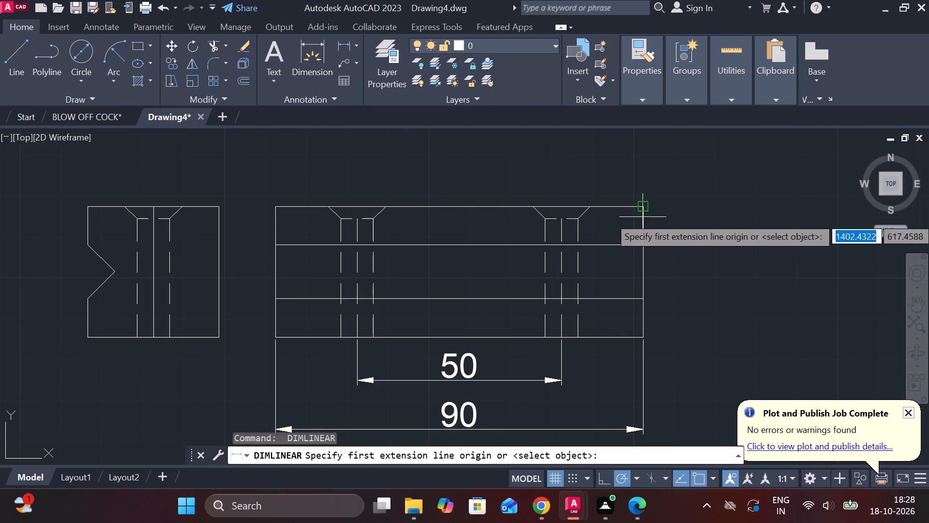
{"action": "left_click", "coordinate": [643, 212]}
{"action": "left_click", "coordinate": [644, 339]}
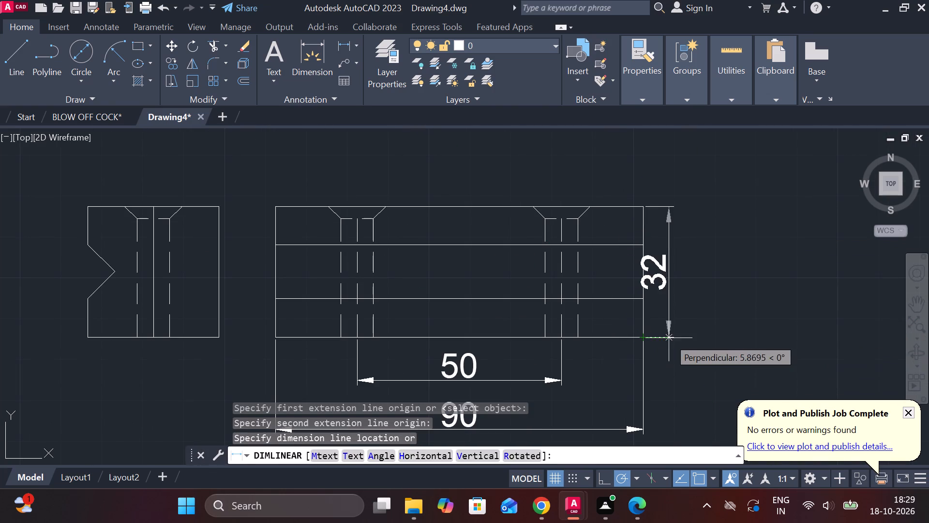
{"action": "left_click", "coordinate": [704, 340]}
Dimension the V-notched end view's overall width above its upper edge.
{"action": "middle_click_drag", "start_coordinate": [536, 307], "coordinate": [588, 309]}
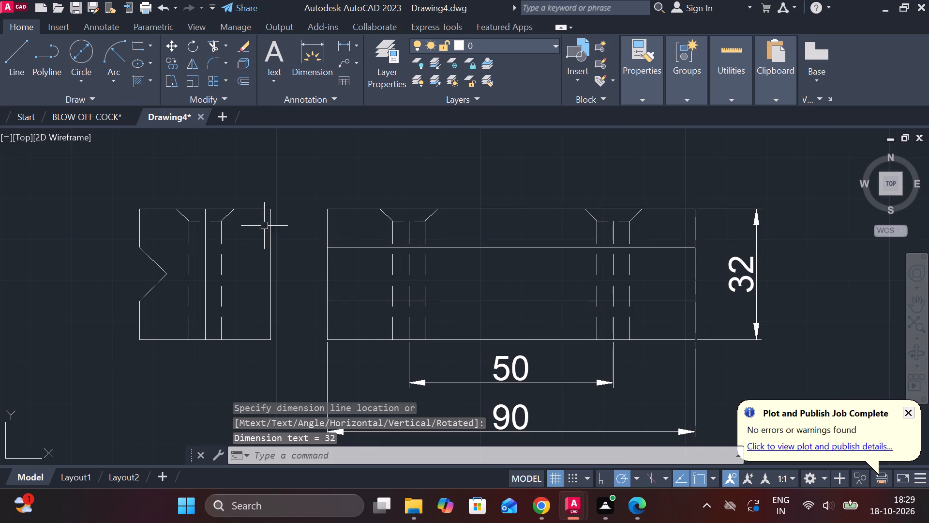
{"action": "scroll", "coordinate": [261, 225], "scroll_direction": "down", "scroll_amount": 2}
{"action": "middle_click_drag", "start_coordinate": [264, 225], "coordinate": [364, 265]}
{"action": "scroll", "coordinate": [307, 249], "scroll_direction": "up", "scroll_amount": 2}
{"action": "key", "text": "space"}
{"action": "left_click", "coordinate": [323, 279]}
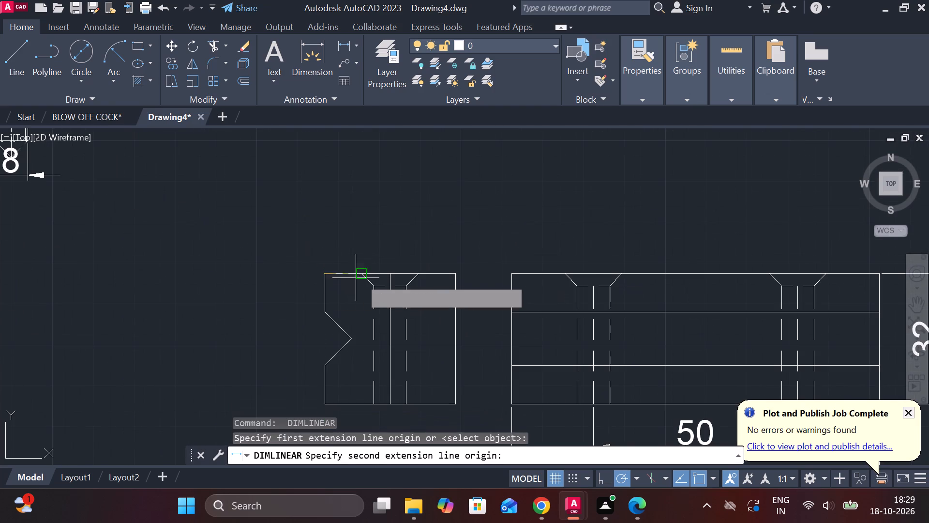
{"action": "left_click", "coordinate": [453, 276]}
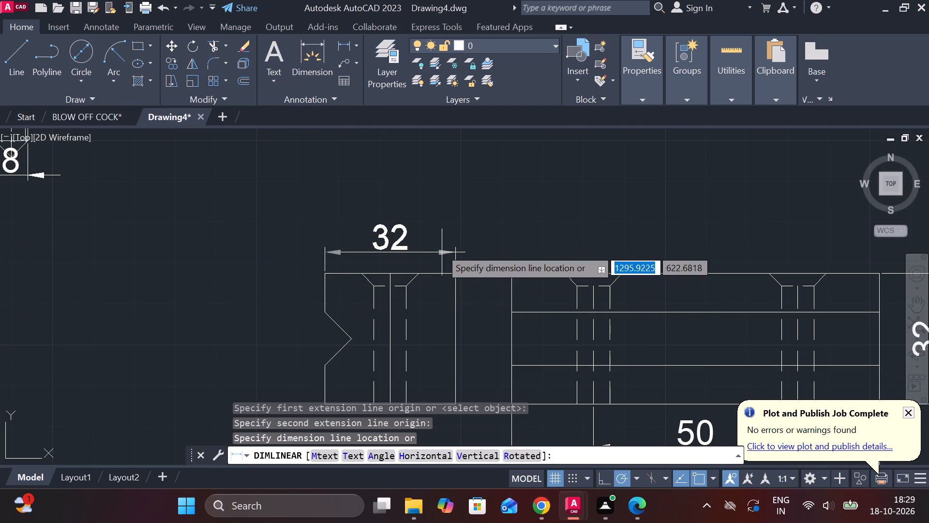
{"action": "left_click", "coordinate": [429, 236]}
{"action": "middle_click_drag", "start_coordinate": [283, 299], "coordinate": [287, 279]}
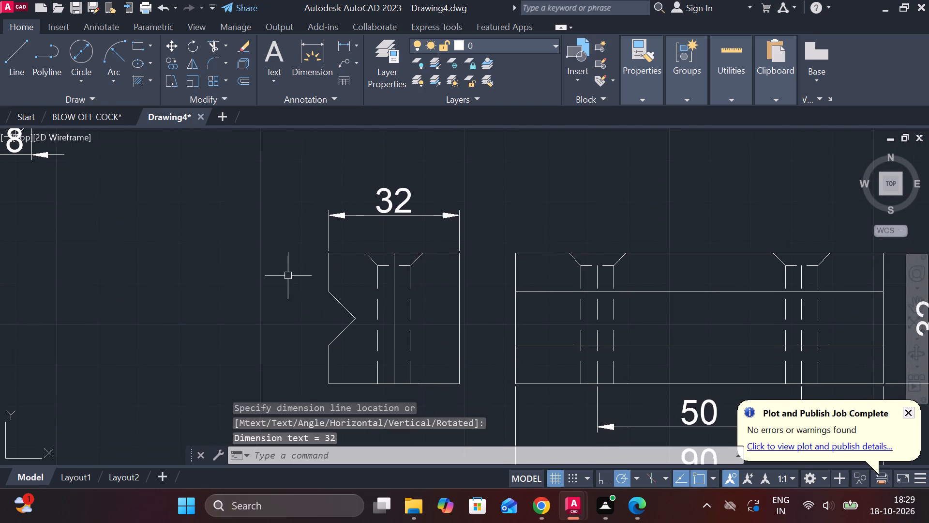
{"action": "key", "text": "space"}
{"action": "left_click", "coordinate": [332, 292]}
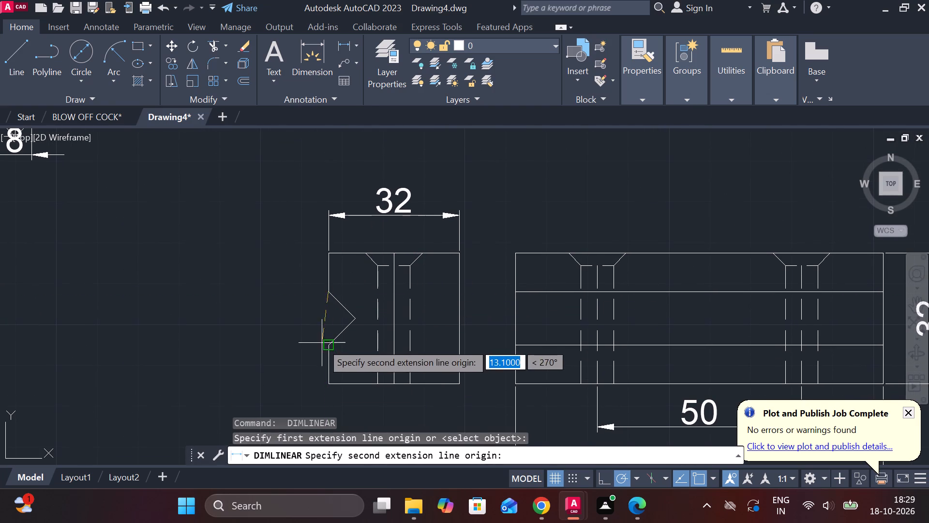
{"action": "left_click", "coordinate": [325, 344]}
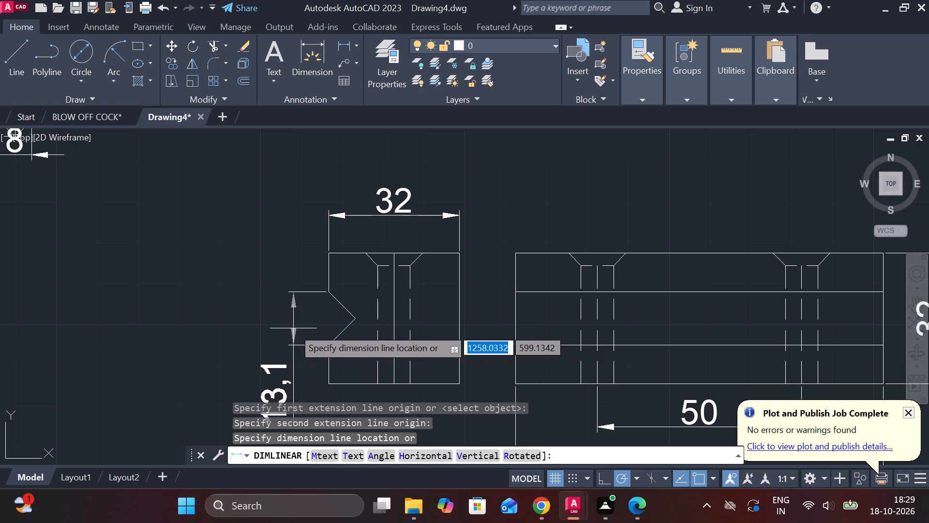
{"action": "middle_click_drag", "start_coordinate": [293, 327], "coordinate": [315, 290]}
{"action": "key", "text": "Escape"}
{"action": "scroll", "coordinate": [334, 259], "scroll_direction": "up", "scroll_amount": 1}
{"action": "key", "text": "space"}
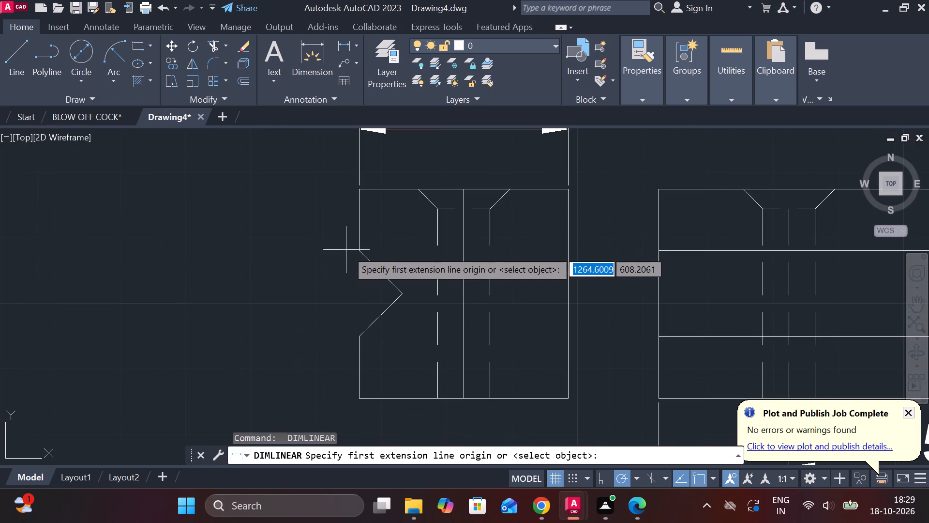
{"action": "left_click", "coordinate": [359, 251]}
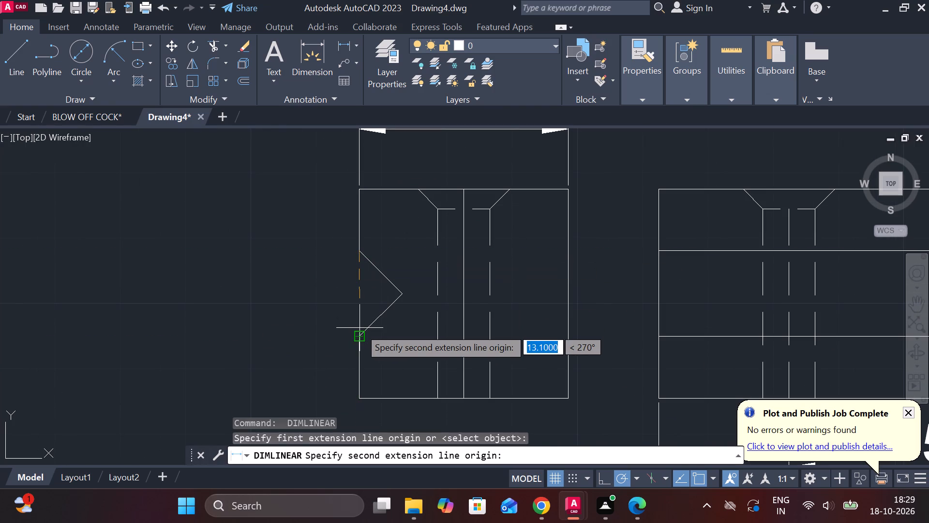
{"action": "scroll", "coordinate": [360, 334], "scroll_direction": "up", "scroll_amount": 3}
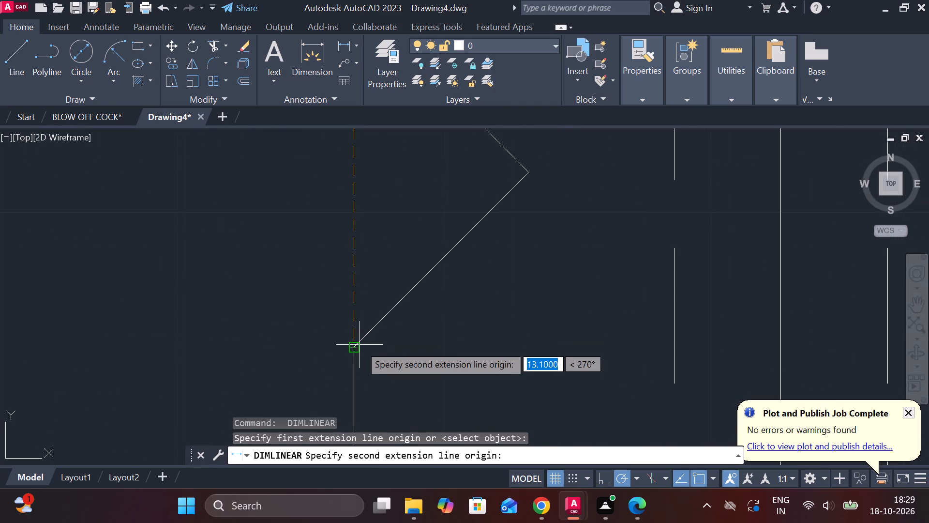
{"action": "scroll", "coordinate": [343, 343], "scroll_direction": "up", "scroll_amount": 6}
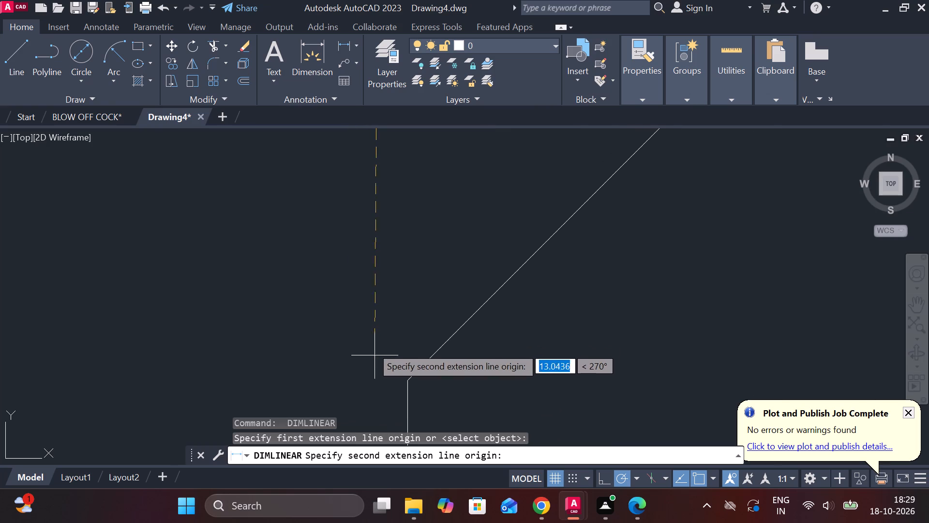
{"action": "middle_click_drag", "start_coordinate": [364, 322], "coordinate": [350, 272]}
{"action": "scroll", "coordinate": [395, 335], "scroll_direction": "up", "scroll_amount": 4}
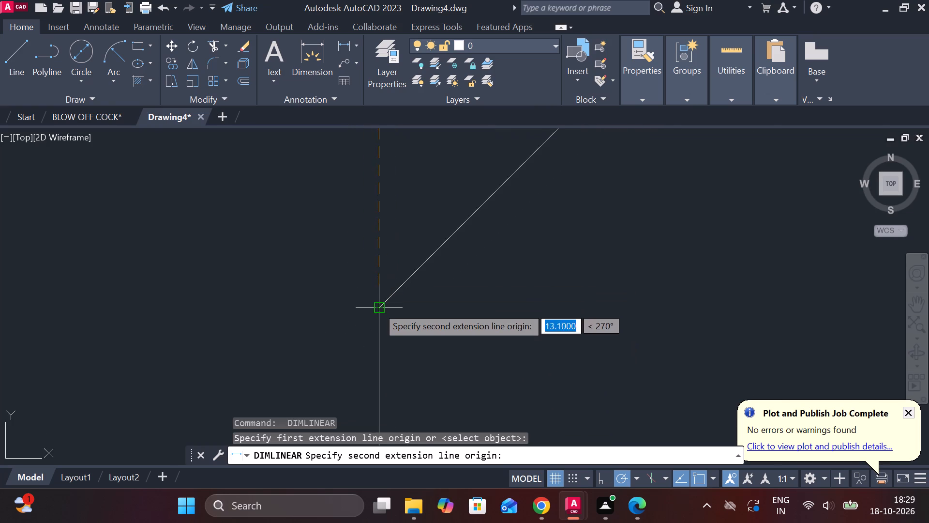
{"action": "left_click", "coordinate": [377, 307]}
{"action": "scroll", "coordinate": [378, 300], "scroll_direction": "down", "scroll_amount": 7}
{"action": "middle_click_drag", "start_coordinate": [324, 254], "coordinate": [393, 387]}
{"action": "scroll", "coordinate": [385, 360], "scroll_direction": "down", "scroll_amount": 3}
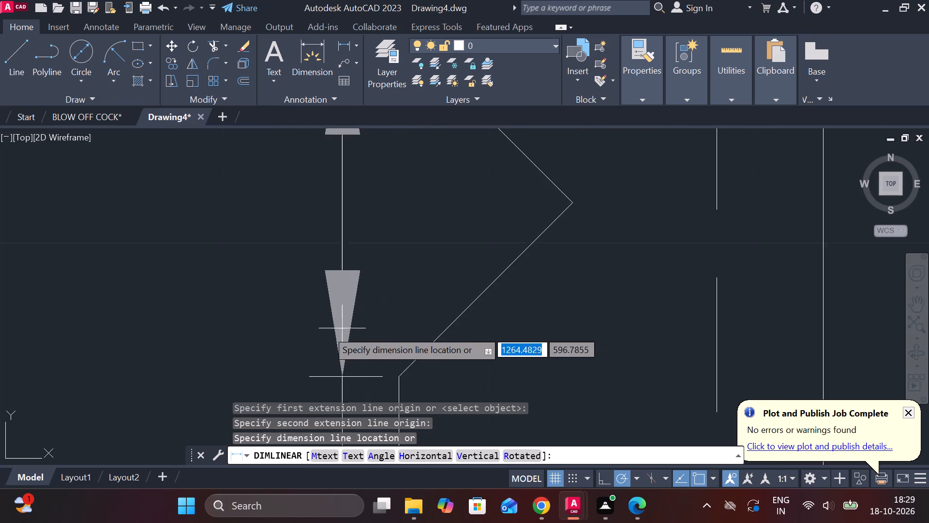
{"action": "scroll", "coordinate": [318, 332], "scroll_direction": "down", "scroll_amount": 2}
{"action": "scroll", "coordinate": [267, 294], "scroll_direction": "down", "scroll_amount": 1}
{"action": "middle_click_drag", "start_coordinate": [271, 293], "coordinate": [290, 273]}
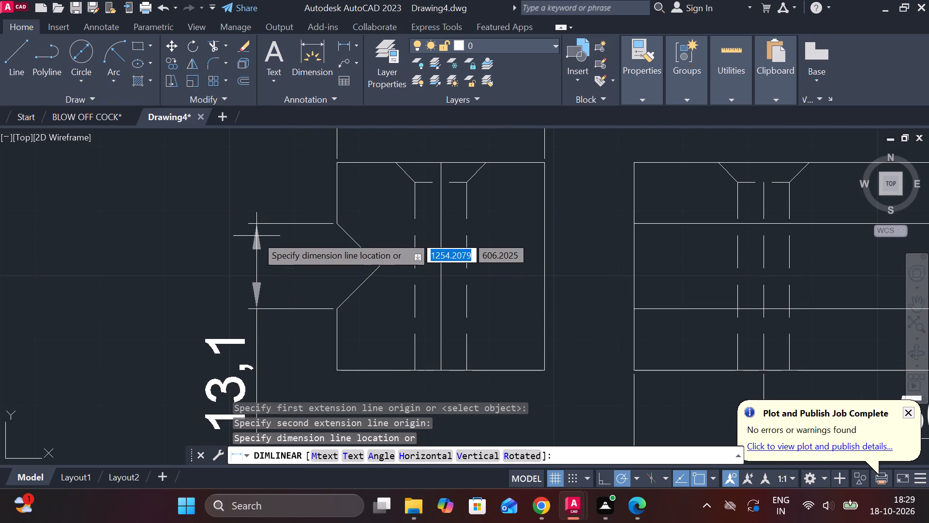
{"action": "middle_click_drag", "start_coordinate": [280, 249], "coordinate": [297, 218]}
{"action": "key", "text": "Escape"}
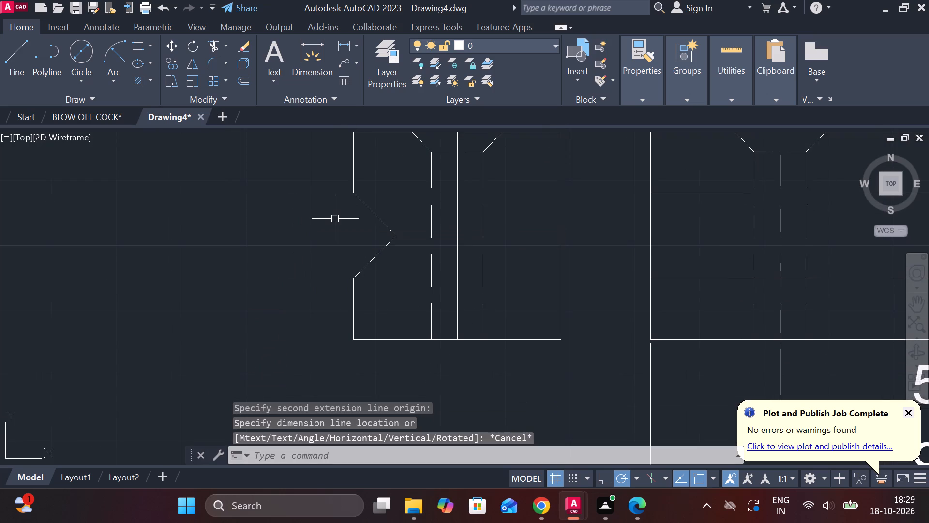
Add a vertical linear dimension across the V-notch opening, placed outside the end view's left edge.
{"action": "left_click", "coordinate": [339, 42]}
{"action": "left_click", "coordinate": [354, 188]}
{"action": "left_click", "coordinate": [351, 282]}
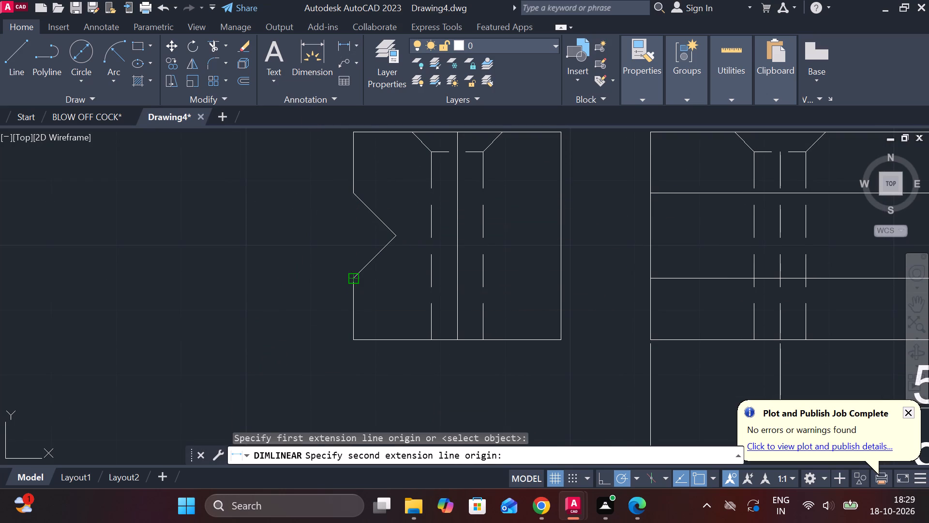
{"action": "left_click", "coordinate": [318, 267]}
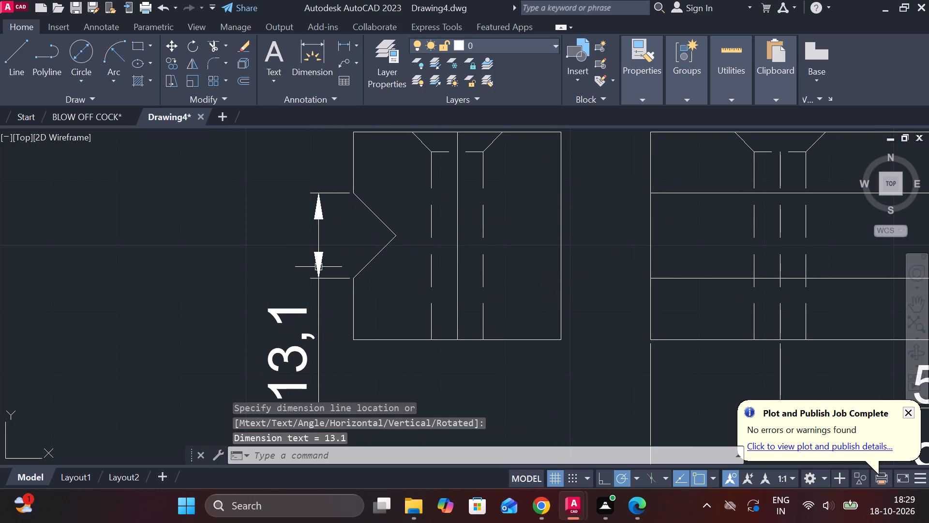
{"action": "scroll", "coordinate": [341, 274], "scroll_direction": "down", "scroll_amount": 2}
{"action": "scroll", "coordinate": [370, 327], "scroll_direction": "up", "scroll_amount": 1}
{"action": "key", "text": "Escape"}
Set the ISO-25 dimension style's linear precision to 0 decimal places and make that style current.
{"action": "key", "text": "d"}
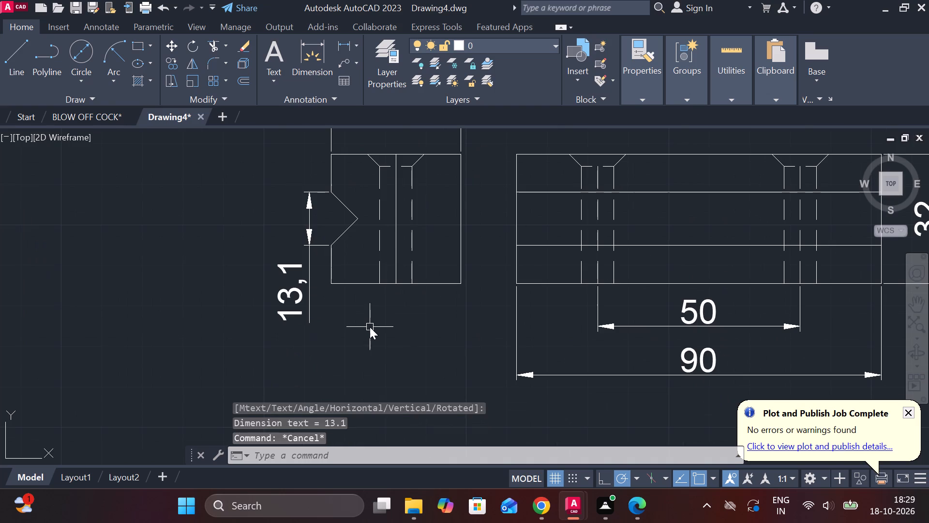
{"action": "key", "text": "space"}
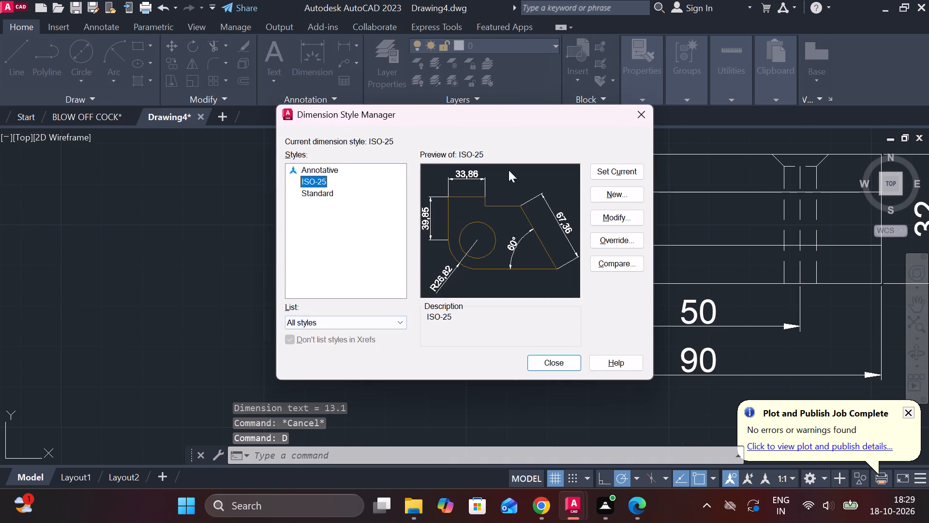
{"action": "left_click", "coordinate": [609, 210]}
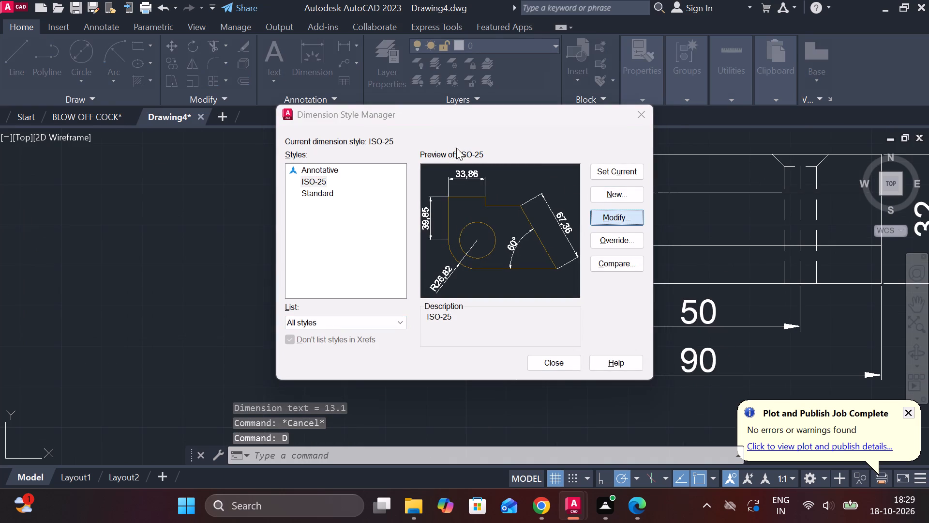
{"action": "left_click", "coordinate": [425, 87]}
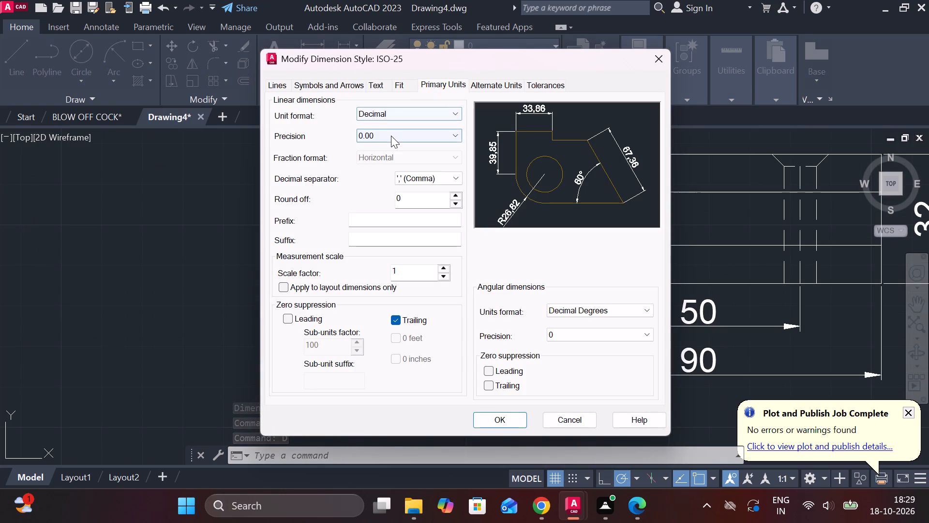
{"action": "left_click", "coordinate": [391, 136]}
{"action": "left_click", "coordinate": [371, 147]}
{"action": "left_click", "coordinate": [480, 417]}
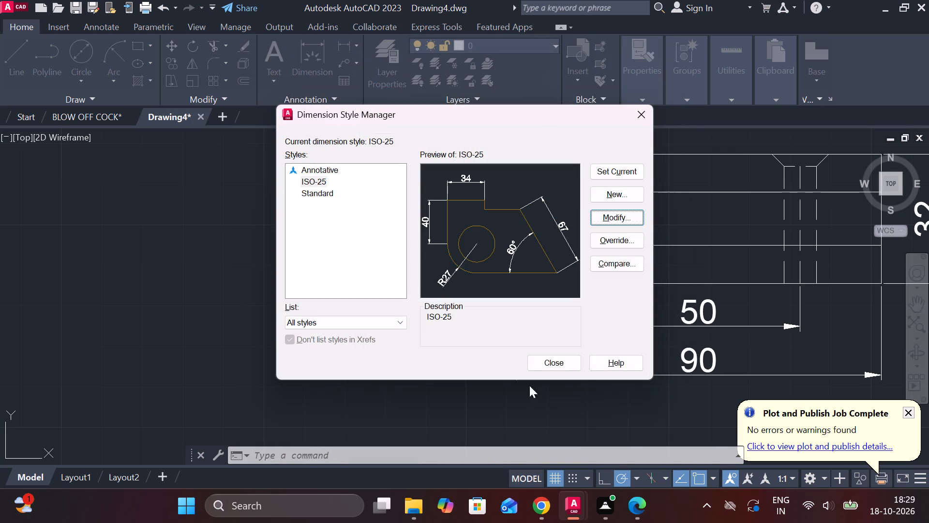
{"action": "left_click", "coordinate": [608, 175]}
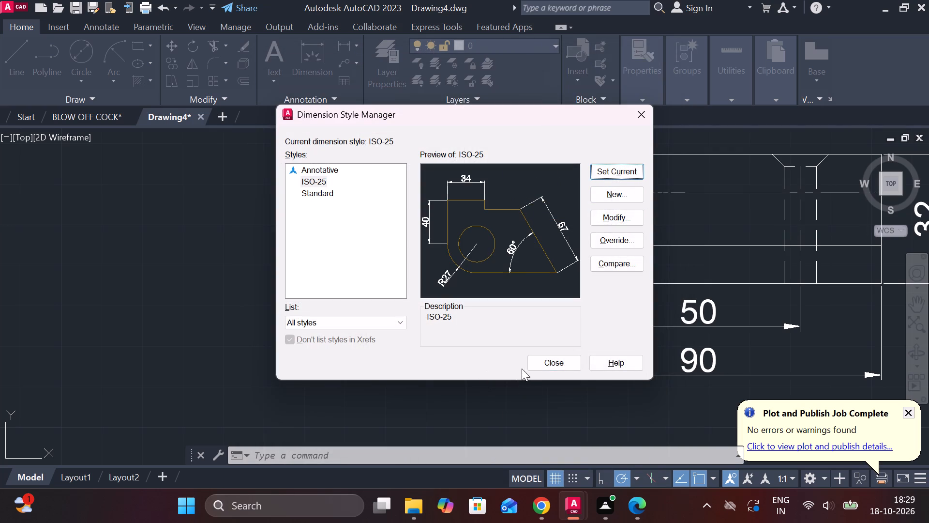
{"action": "left_click", "coordinate": [536, 368]}
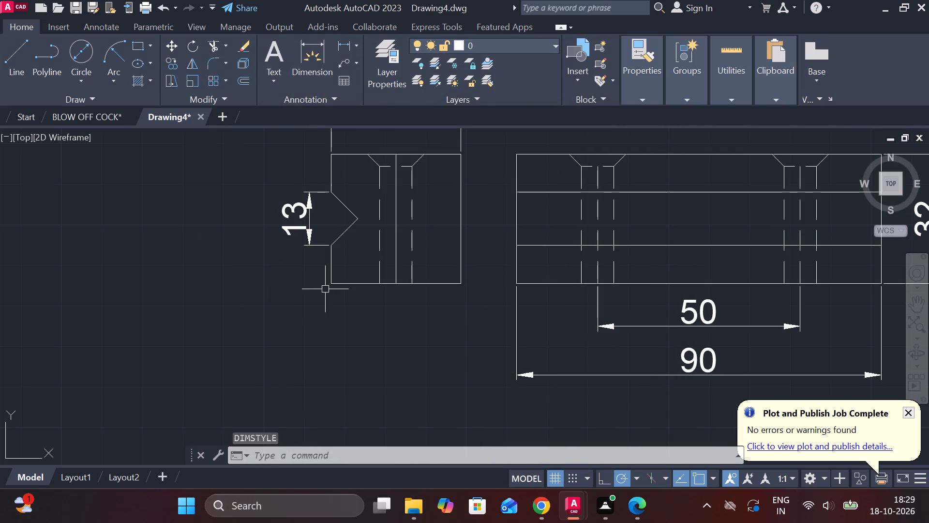
Add an angular dimension between the two V-notch faces, placed outside the notch-opening dimension on the end view.
{"action": "middle_click_drag", "start_coordinate": [311, 287], "coordinate": [355, 335]}
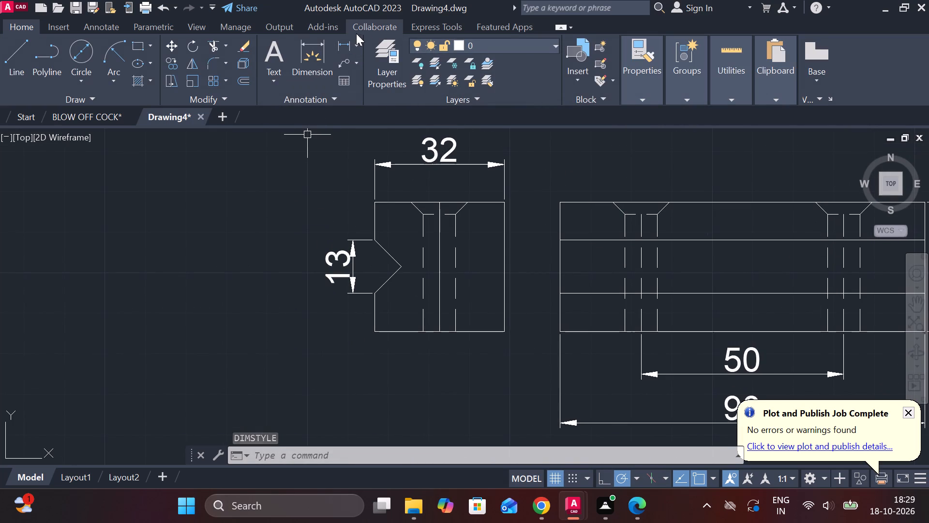
{"action": "left_click", "coordinate": [356, 39]}
{"action": "left_click", "coordinate": [371, 130]}
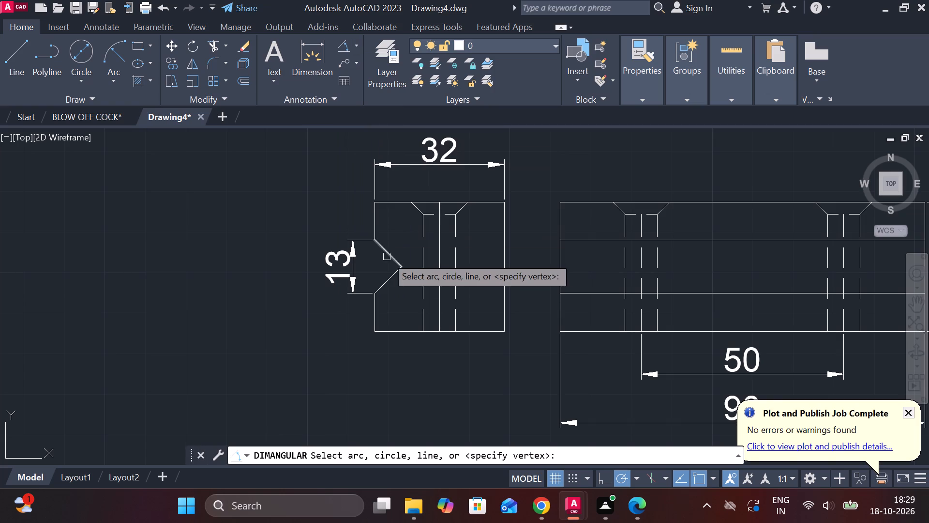
{"action": "left_click", "coordinate": [383, 253]}
{"action": "left_click", "coordinate": [390, 284]}
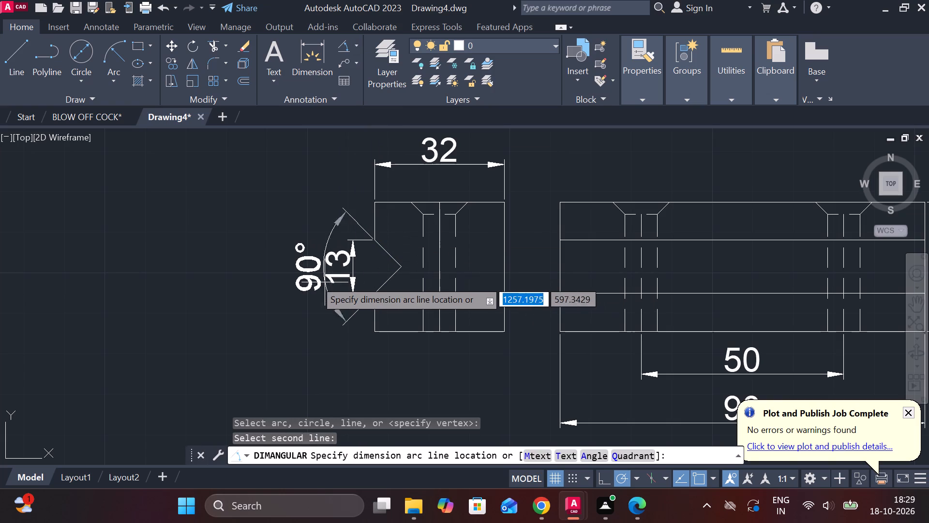
{"action": "left_click", "coordinate": [291, 279]}
Add a multileader reading 3*45° to the long view's left countersink, pointing at its lower right corner with the landing above the view.
{"action": "scroll", "coordinate": [345, 309], "scroll_direction": "down", "scroll_amount": 2}
{"action": "scroll", "coordinate": [421, 299], "scroll_direction": "down", "scroll_amount": 1}
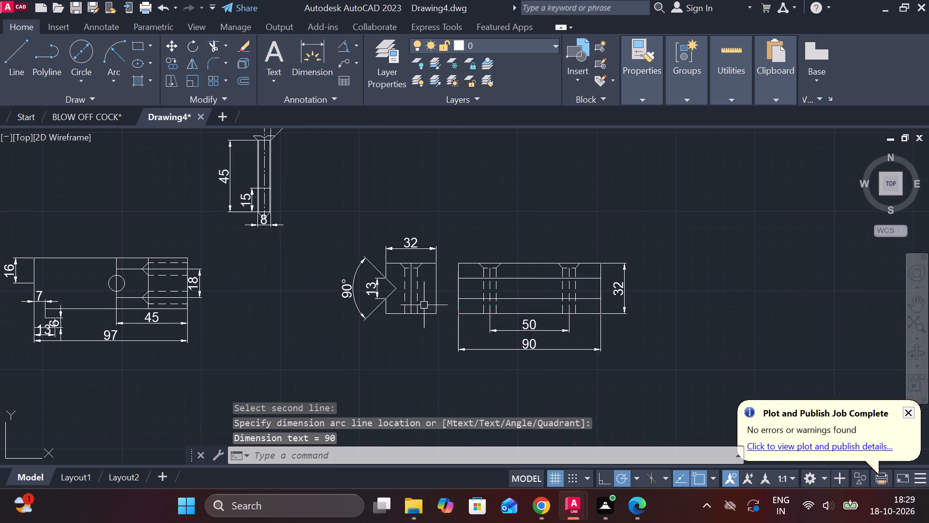
{"action": "middle_click_drag", "start_coordinate": [424, 320], "coordinate": [406, 317]}
{"action": "middle_click_drag", "start_coordinate": [571, 302], "coordinate": [513, 310]}
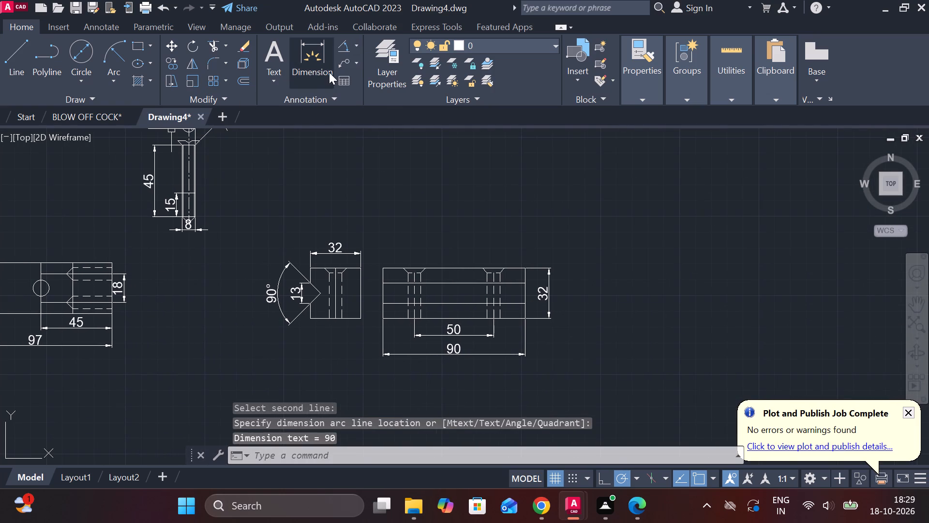
{"action": "left_click", "coordinate": [340, 64]}
{"action": "scroll", "coordinate": [392, 142], "scroll_direction": "up", "scroll_amount": 1}
{"action": "middle_click_drag", "start_coordinate": [404, 174], "coordinate": [323, 176]}
{"action": "middle_click_drag", "start_coordinate": [344, 297], "coordinate": [343, 297]}
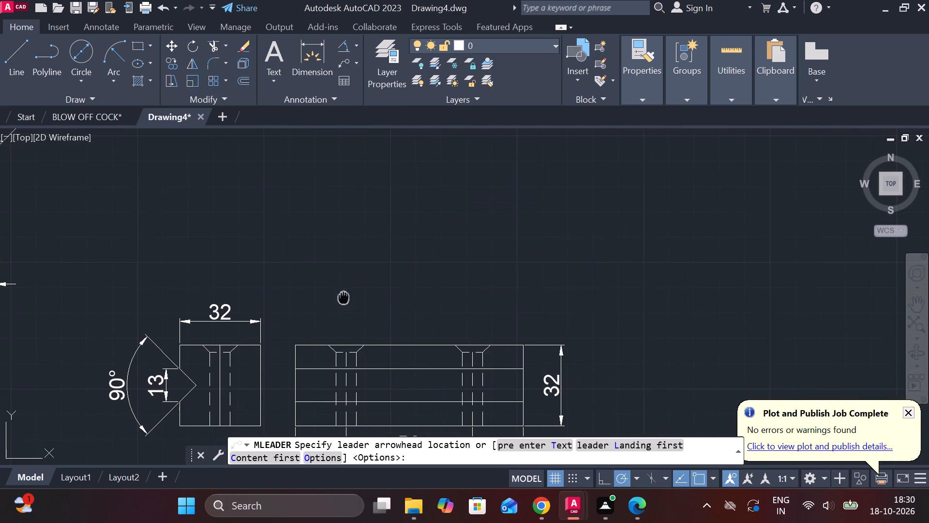
{"action": "middle_click_drag", "start_coordinate": [343, 297], "coordinate": [328, 228]}
{"action": "scroll", "coordinate": [345, 265], "scroll_direction": "up", "scroll_amount": 3}
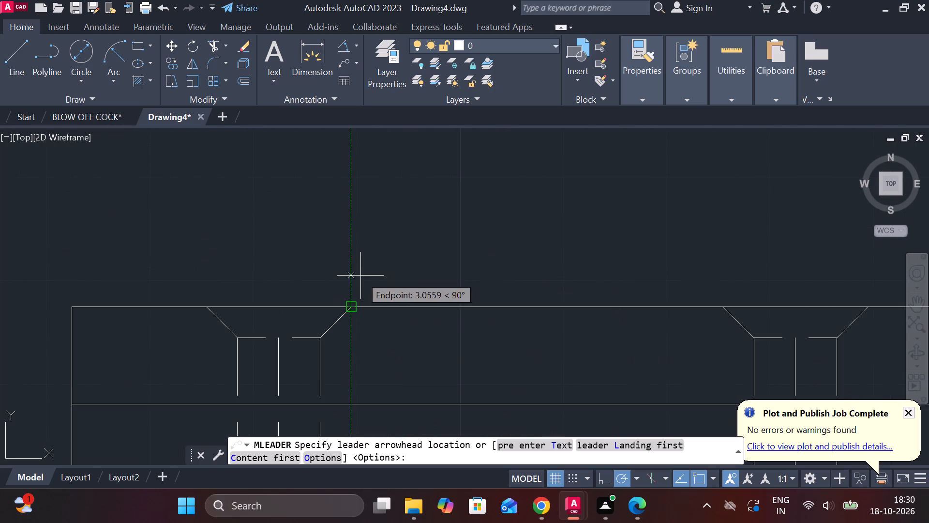
{"action": "left_click", "coordinate": [321, 338]}
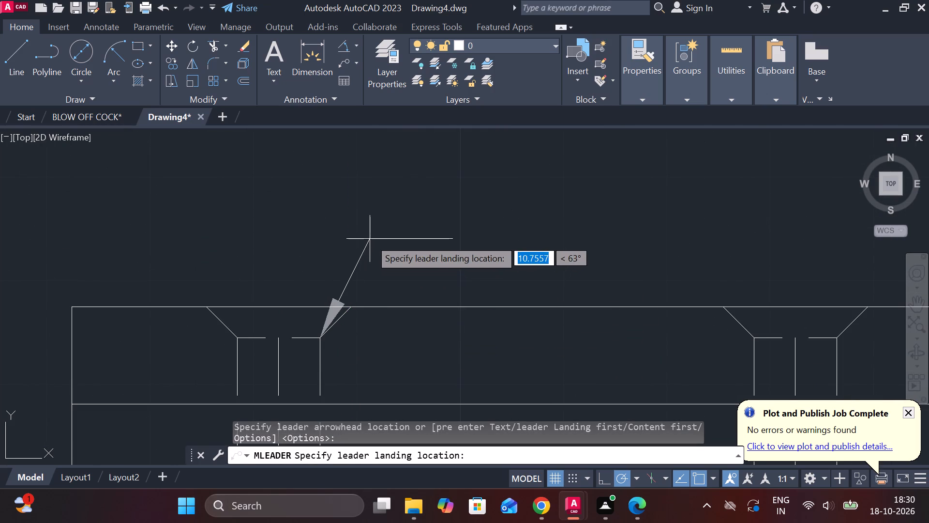
{"action": "left_click", "coordinate": [370, 239]}
{"action": "key", "text": "3"}
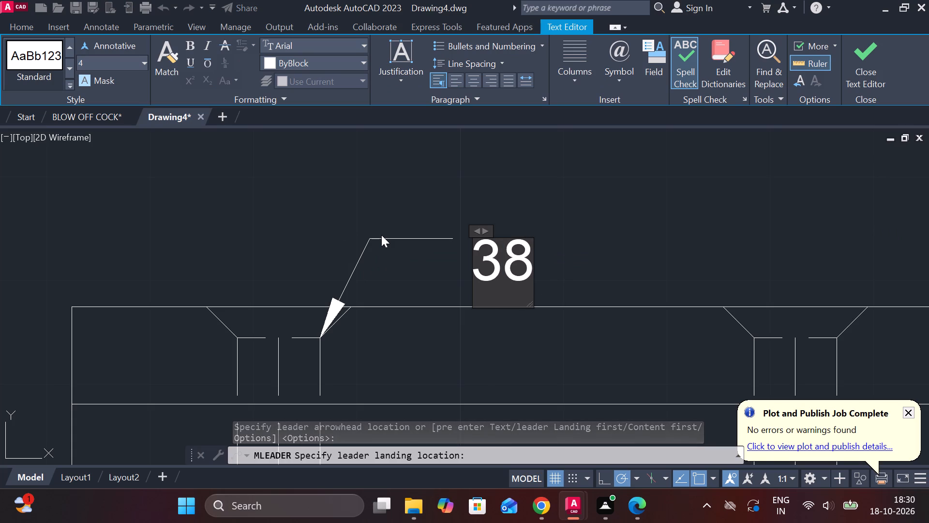
{"action": "key", "text": "BackSpace"}
{"action": "key", "text": "shift+asterisk"}
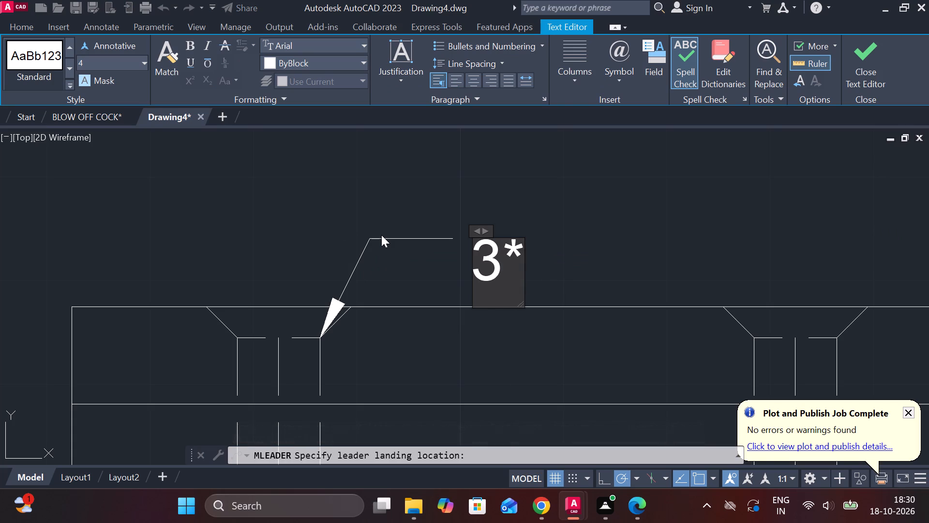
{"action": "type", "text": "45"}
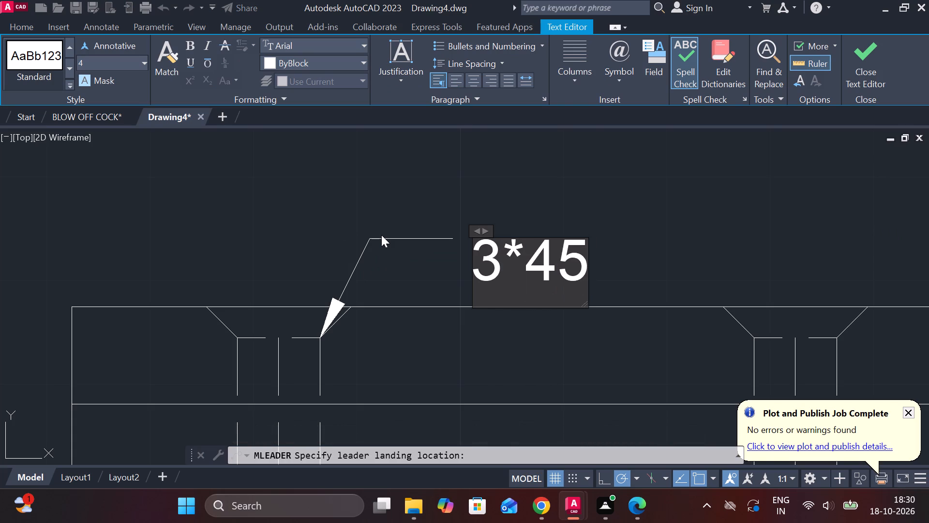
{"action": "left_click", "coordinate": [614, 87]}
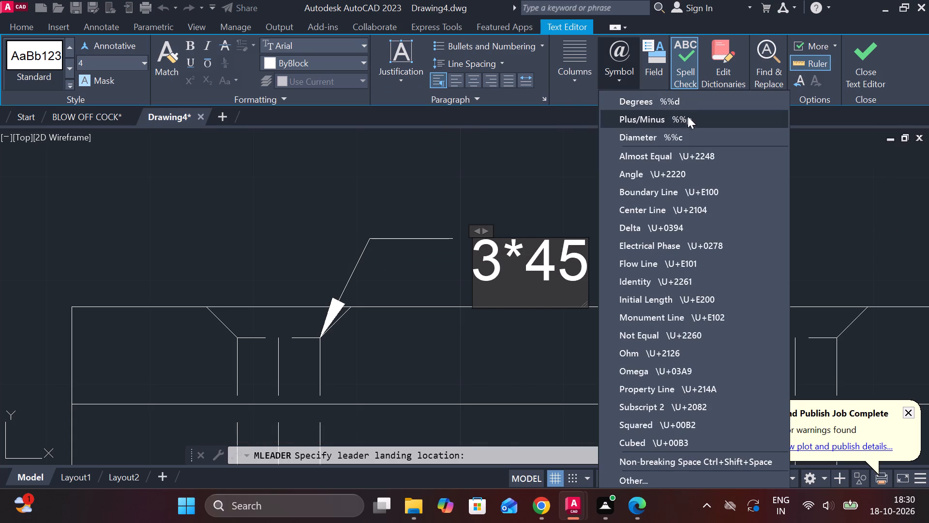
{"action": "left_click", "coordinate": [638, 101]}
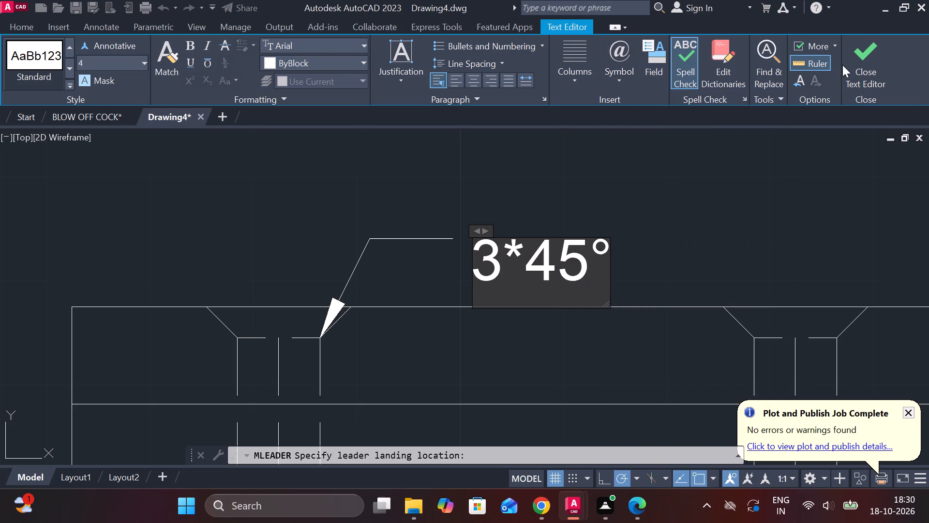
{"action": "left_click", "coordinate": [842, 65]}
{"action": "left_click", "coordinate": [857, 61]}
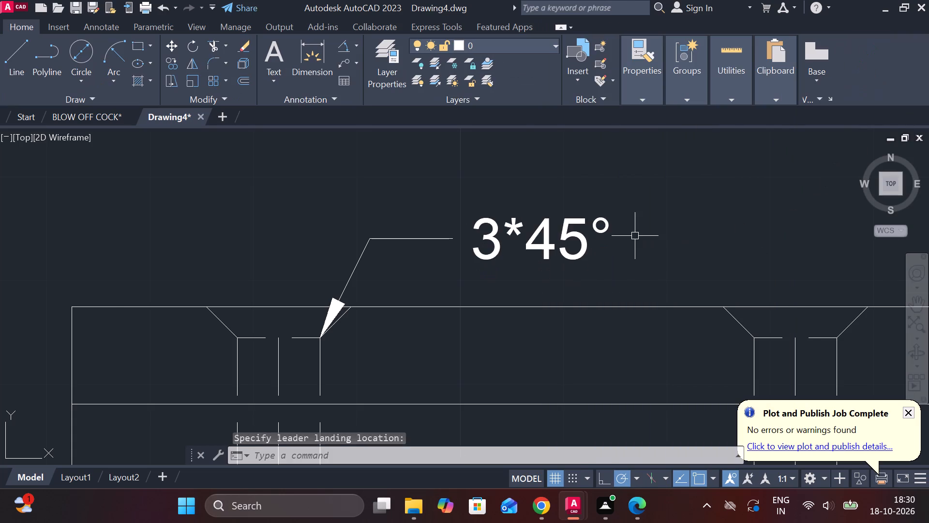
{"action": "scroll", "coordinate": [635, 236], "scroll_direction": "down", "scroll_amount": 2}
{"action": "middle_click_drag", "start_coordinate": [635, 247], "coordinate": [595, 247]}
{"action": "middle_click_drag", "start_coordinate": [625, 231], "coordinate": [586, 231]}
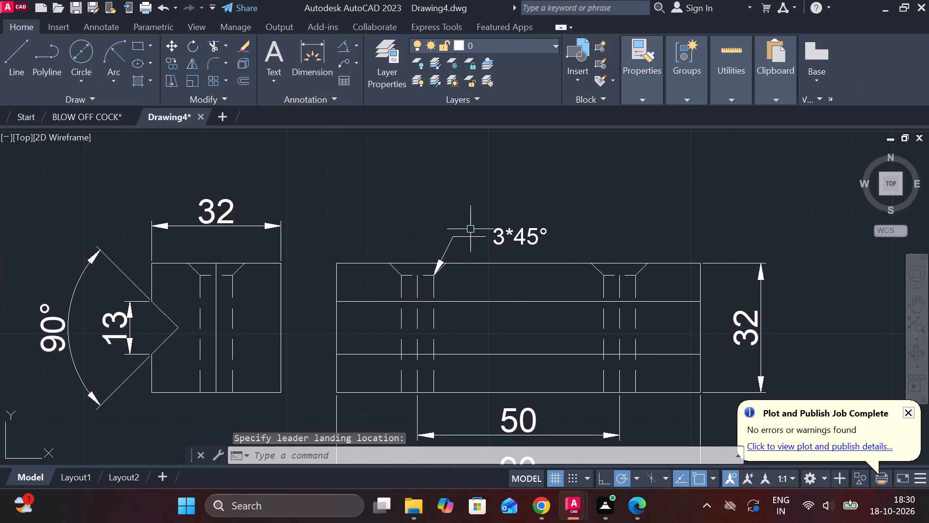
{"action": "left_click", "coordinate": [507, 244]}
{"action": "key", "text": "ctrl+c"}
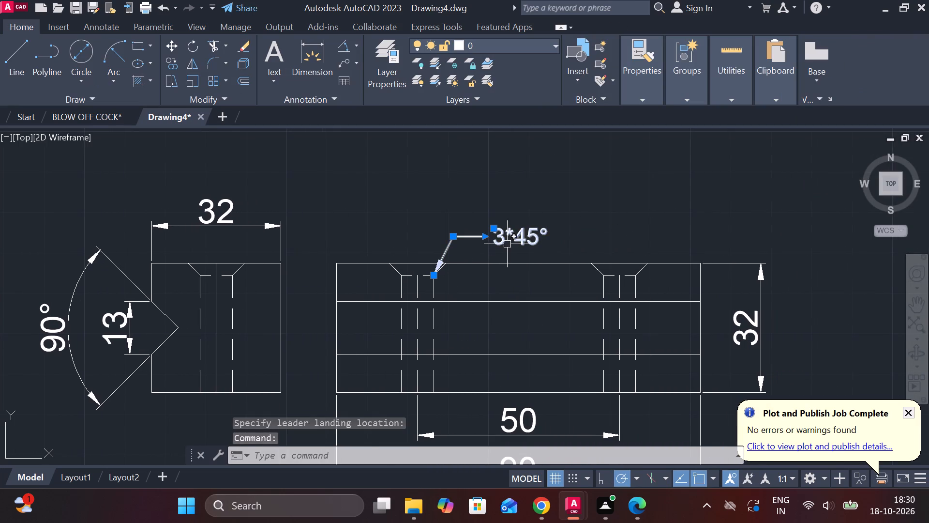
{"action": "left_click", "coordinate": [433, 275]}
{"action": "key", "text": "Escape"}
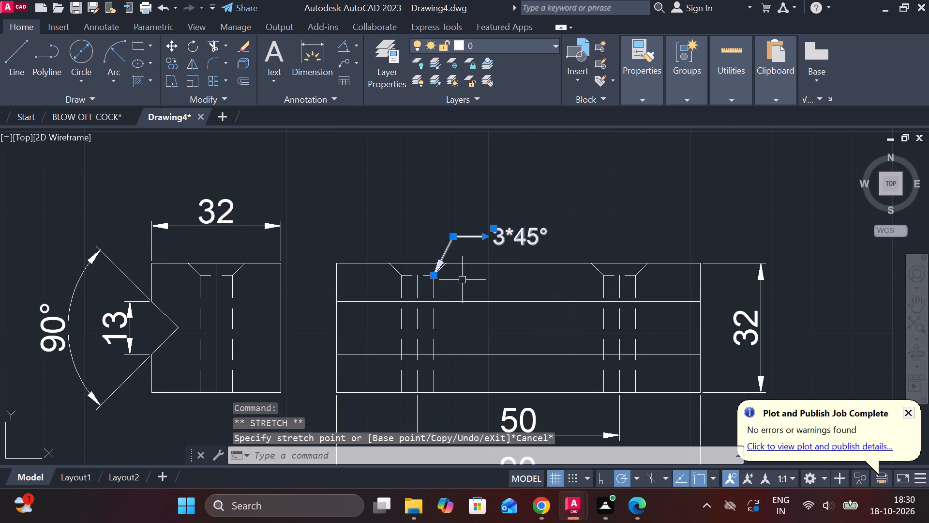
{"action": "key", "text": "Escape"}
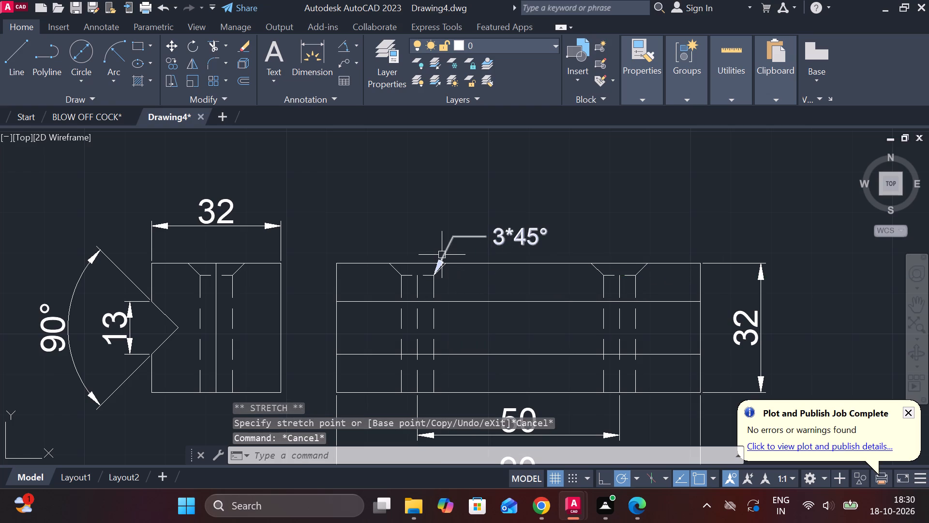
Copy the 3*45° leader from its arrow tip to the right hole's right dashed edge, below the countersink.
{"action": "left_click", "coordinate": [442, 252]}
{"action": "type", "text": "CO"}
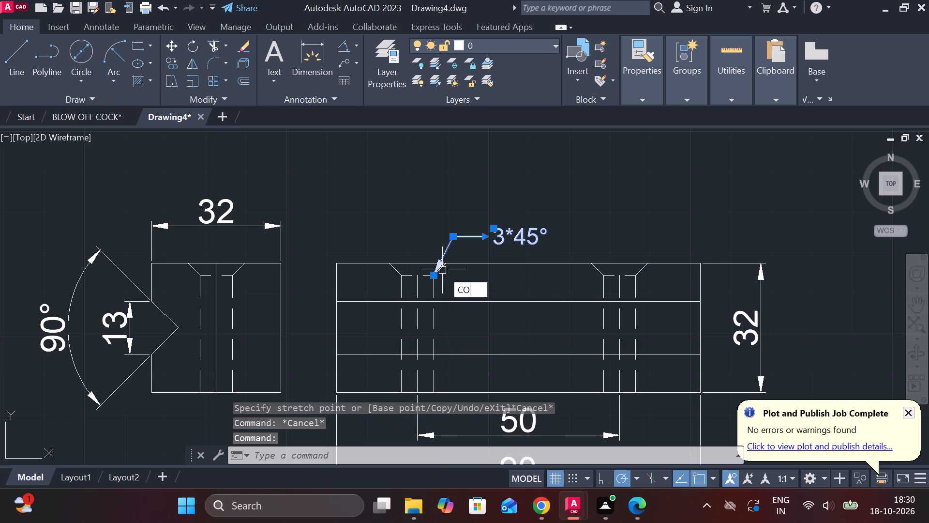
{"action": "key", "text": "Return"}
{"action": "left_click", "coordinate": [431, 270]}
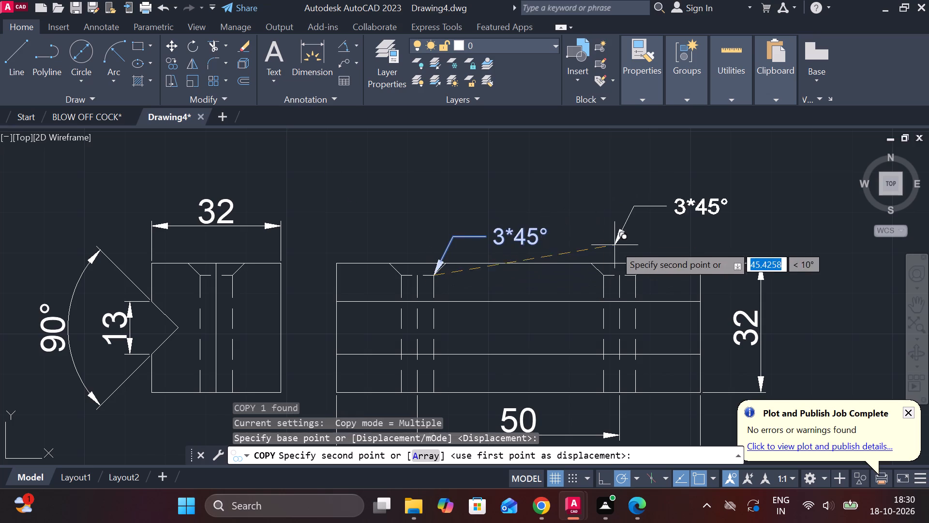
{"action": "scroll", "coordinate": [626, 257], "scroll_direction": "up", "scroll_amount": 1}
{"action": "middle_click_drag", "start_coordinate": [626, 257], "coordinate": [548, 248]}
{"action": "scroll", "coordinate": [568, 308], "scroll_direction": "up", "scroll_amount": 2}
{"action": "middle_click_drag", "start_coordinate": [568, 308], "coordinate": [564, 172]}
{"action": "scroll", "coordinate": [491, 284], "scroll_direction": "down", "scroll_amount": 1}
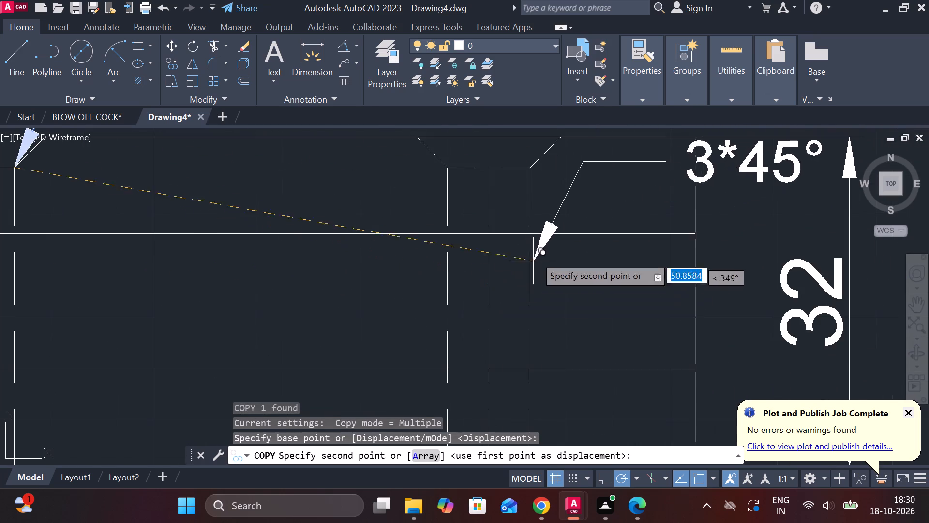
{"action": "scroll", "coordinate": [541, 216], "scroll_direction": "down", "scroll_amount": 1}
{"action": "left_click", "coordinate": [536, 248]}
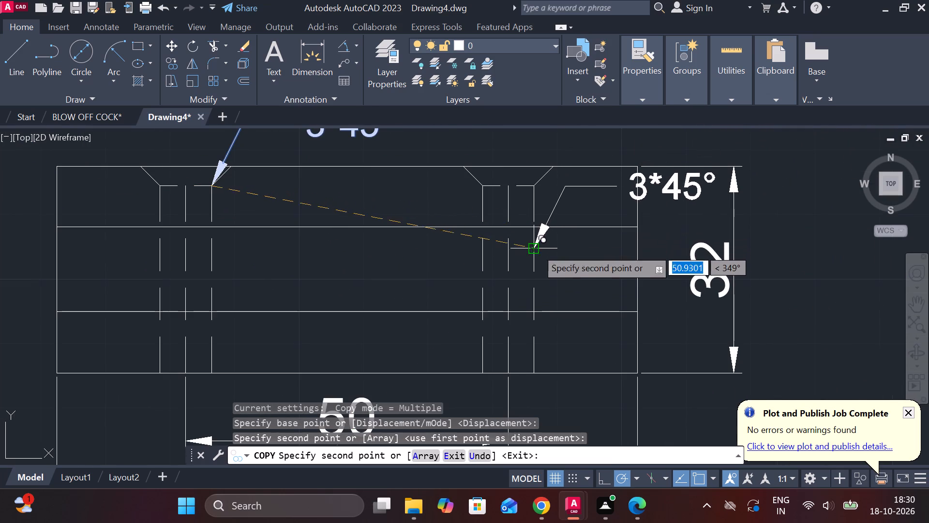
{"action": "key", "text": "Escape"}
Stretch the copied leader's landing upward so its text sits above the long view's upper edge.
{"action": "middle_click_drag", "start_coordinate": [577, 194], "coordinate": [558, 226]}
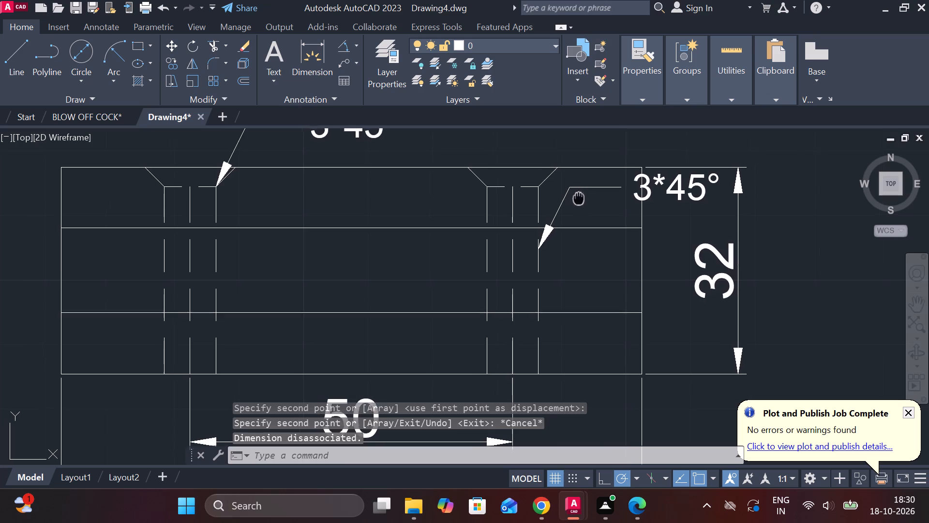
{"action": "middle_click_drag", "start_coordinate": [558, 226], "coordinate": [530, 257]}
{"action": "left_click", "coordinate": [539, 249]}
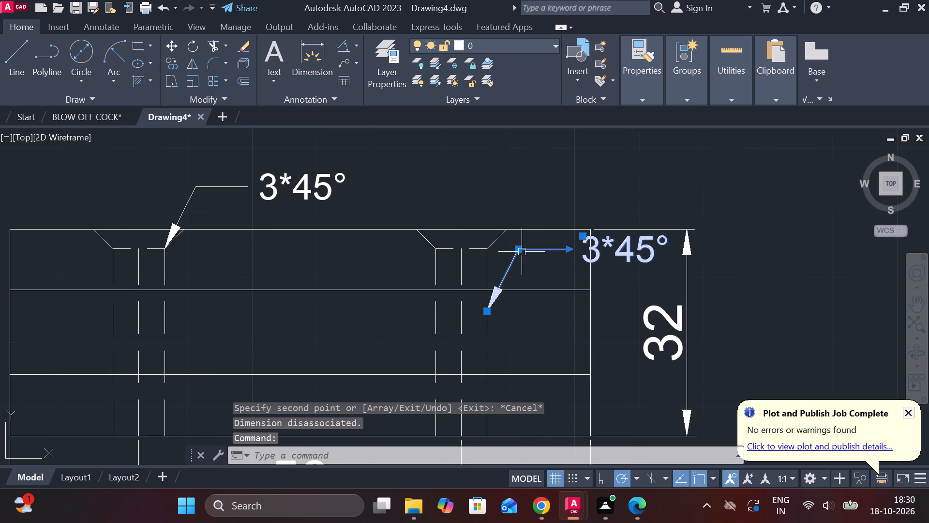
{"action": "left_click", "coordinate": [519, 248]}
{"action": "left_click", "coordinate": [551, 185]}
{"action": "key", "text": "Escape"}
Change the copied leader's text at the long view's right hole to 2*Ø8.
{"action": "double_click", "coordinate": [658, 188]}
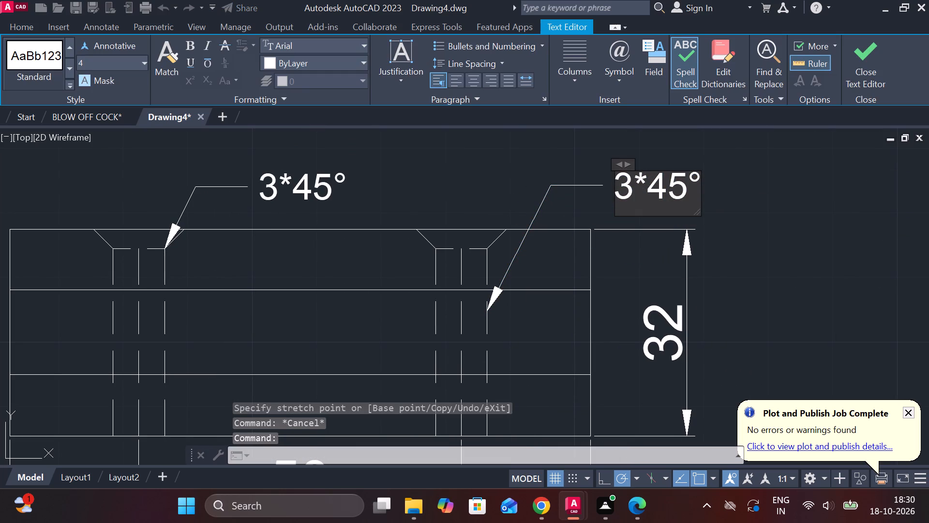
{"action": "left_click", "coordinate": [635, 185]}
{"action": "key", "text": "BackSpace"}
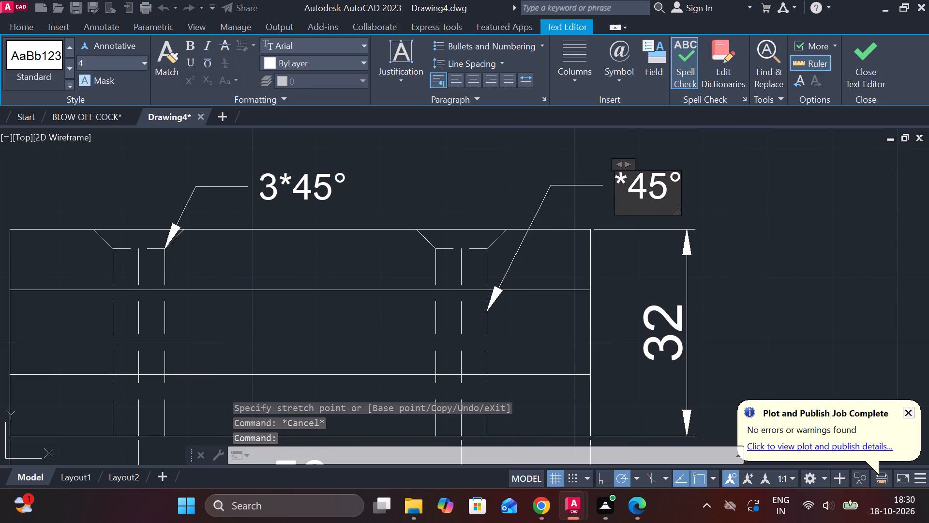
{"action": "key", "text": "2"}
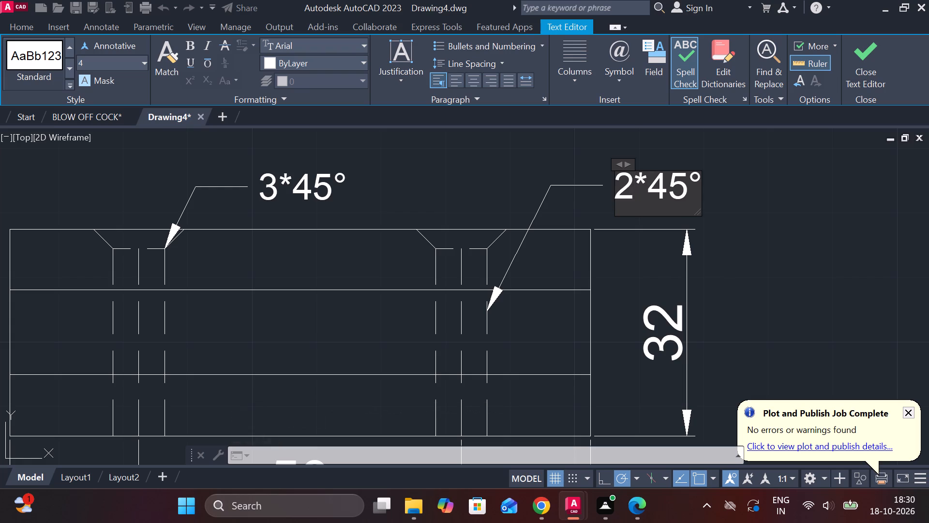
{"action": "key", "text": "Right"}
{"action": "key", "text": "Right"}
{"action": "key", "text": "Right"}
{"action": "key", "text": "Right"}
{"action": "key", "text": "BackSpace"}
{"action": "key", "text": "BackSpace"}
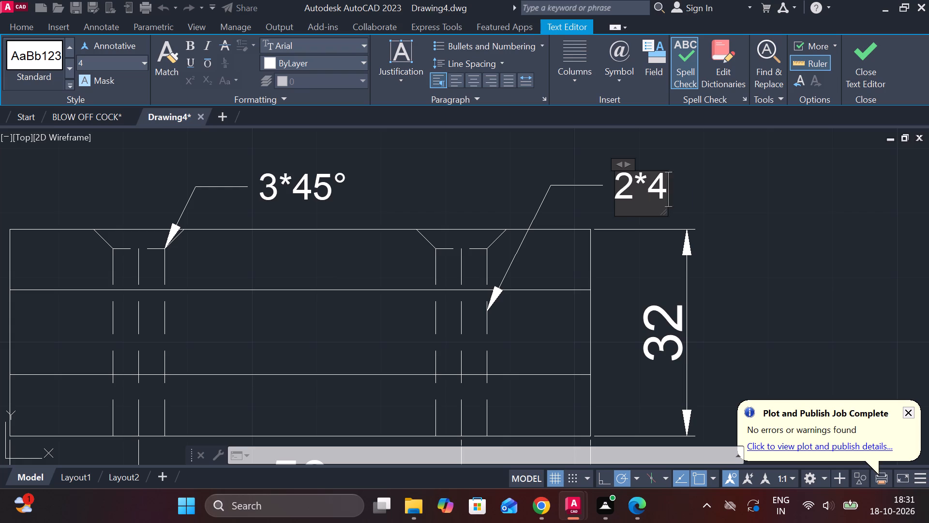
{"action": "key", "text": "BackSpace"}
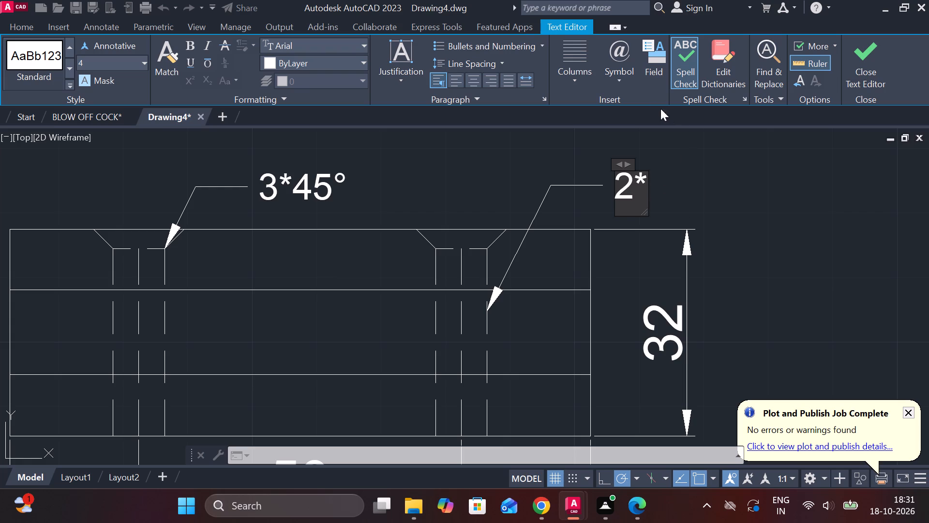
{"action": "double_click", "coordinate": [627, 88]}
{"action": "left_click", "coordinate": [628, 83]}
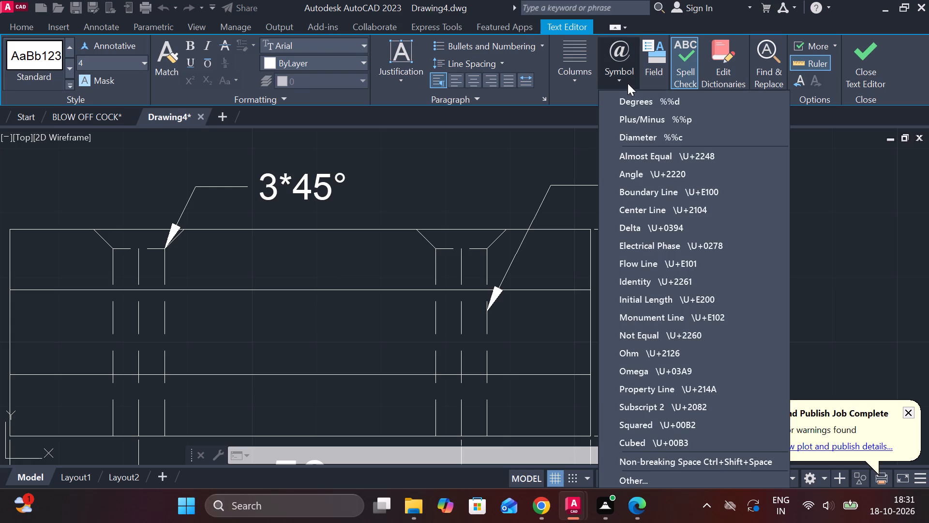
{"action": "left_click", "coordinate": [651, 140]}
{"action": "key", "text": "8"}
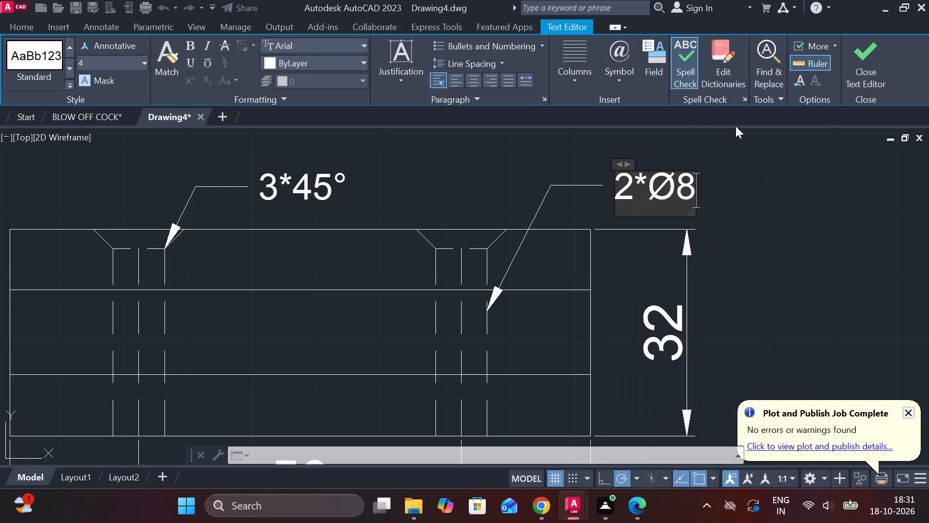
{"action": "left_click", "coordinate": [853, 77]}
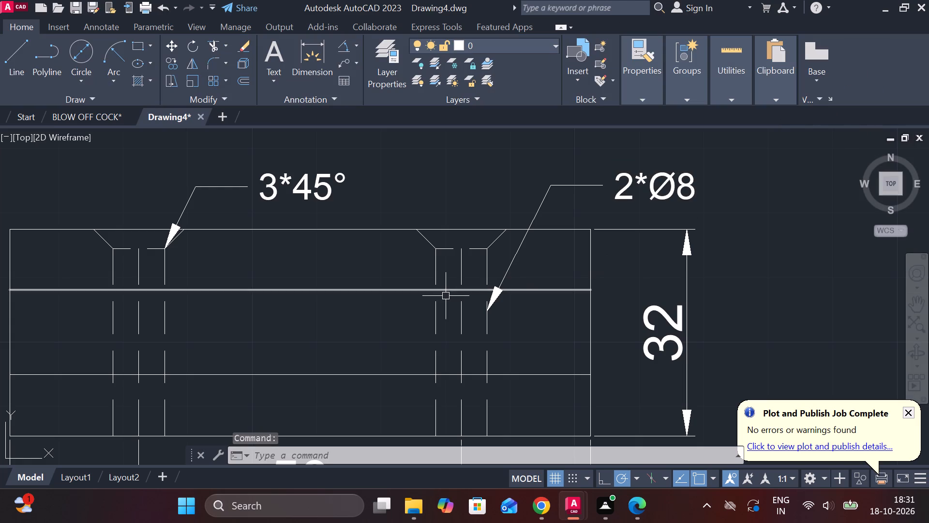
Move both dimensioned views of the countersunk block to the empty area right of the 160 mm screw views.
{"action": "scroll", "coordinate": [446, 296], "scroll_direction": "down", "scroll_amount": 2}
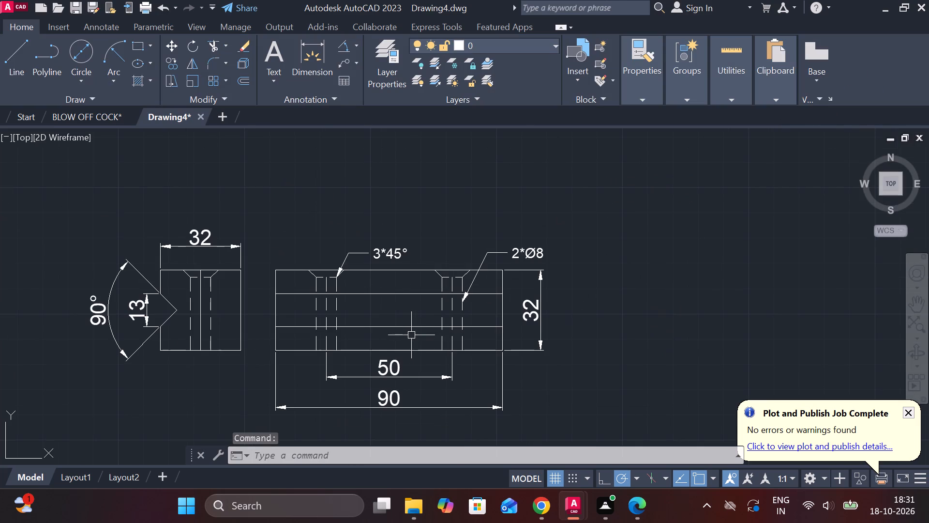
{"action": "scroll", "coordinate": [410, 335], "scroll_direction": "down", "scroll_amount": 1}
{"action": "middle_click_drag", "start_coordinate": [403, 348], "coordinate": [549, 278]}
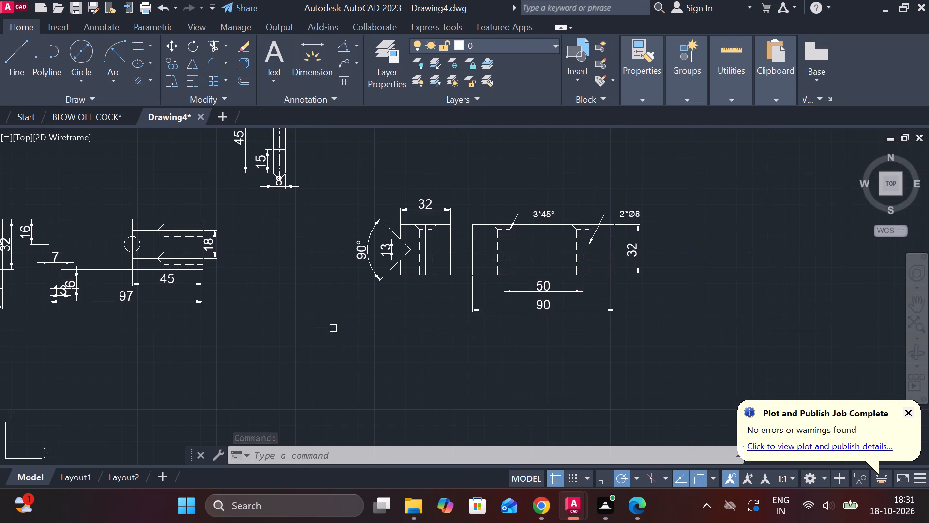
{"action": "middle_click_drag", "start_coordinate": [349, 308], "coordinate": [379, 311]}
{"action": "scroll", "coordinate": [385, 311], "scroll_direction": "down", "scroll_amount": 1}
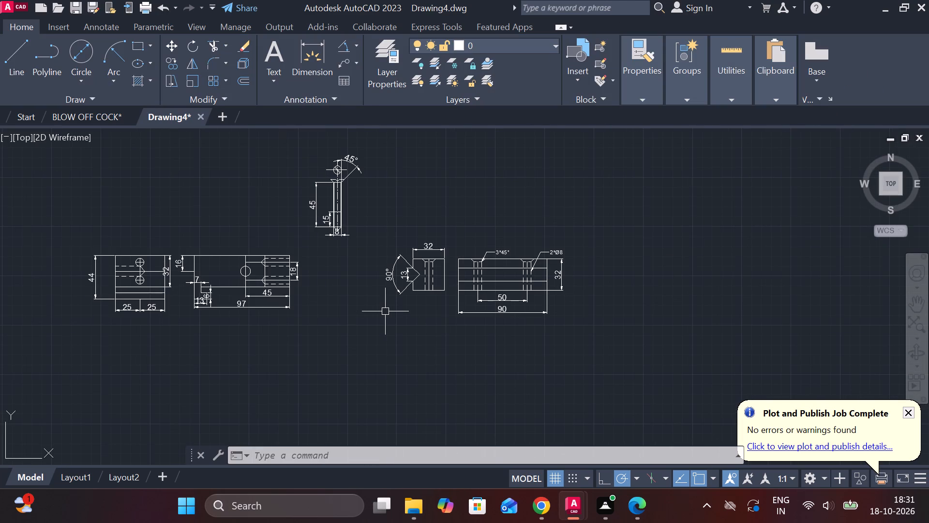
{"action": "scroll", "coordinate": [386, 311], "scroll_direction": "up", "scroll_amount": 1}
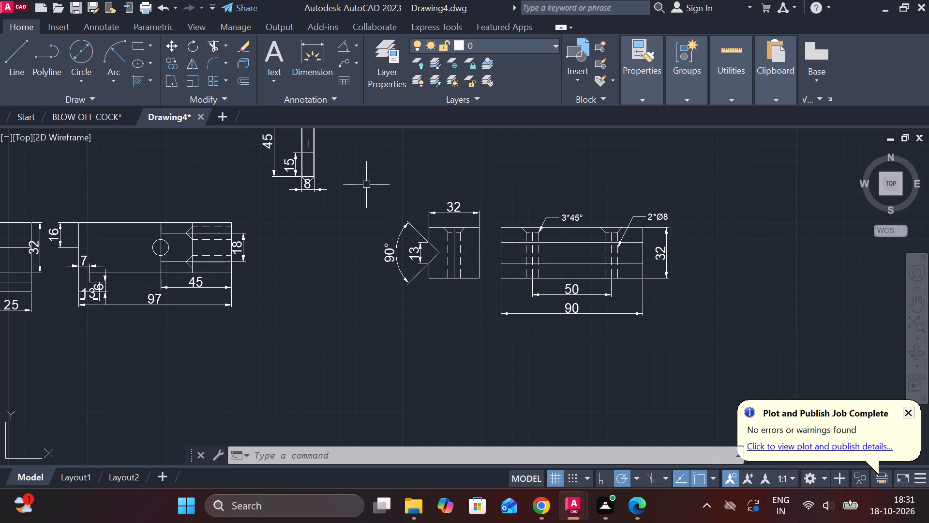
{"action": "left_click", "coordinate": [365, 184]}
{"action": "left_click", "coordinate": [702, 377]}
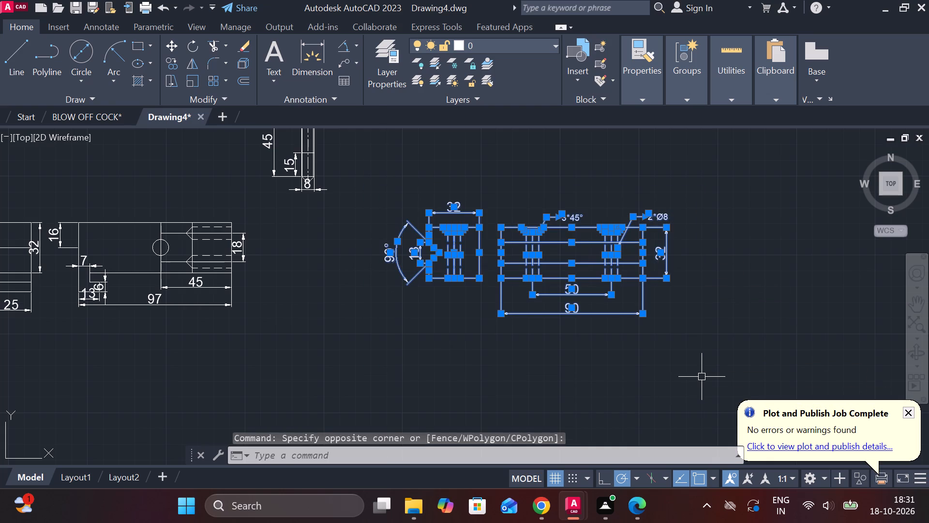
{"action": "key", "text": "m"}
{"action": "key", "text": "Return"}
{"action": "left_click", "coordinate": [665, 369]}
{"action": "scroll", "coordinate": [665, 367], "scroll_direction": "down", "scroll_amount": 1}
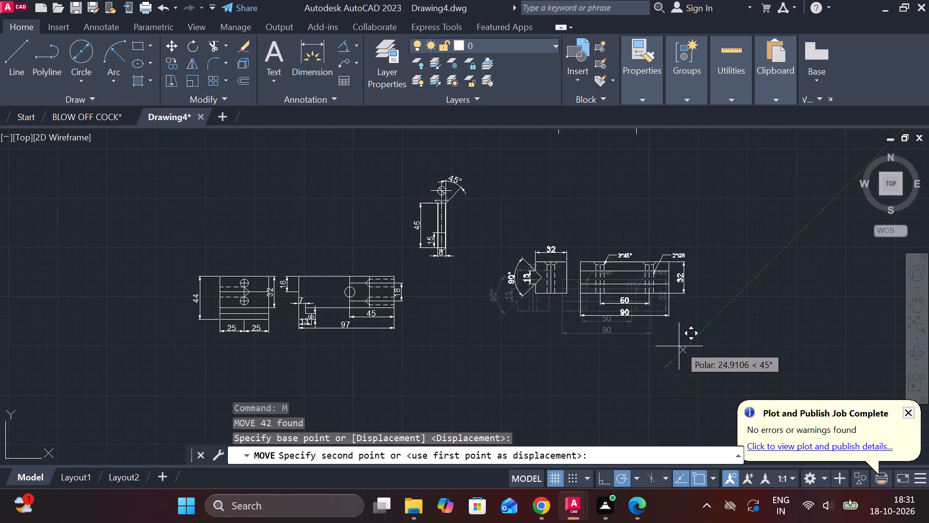
{"action": "scroll", "coordinate": [682, 310], "scroll_direction": "down", "scroll_amount": 2}
{"action": "middle_click_drag", "start_coordinate": [682, 310], "coordinate": [619, 341]}
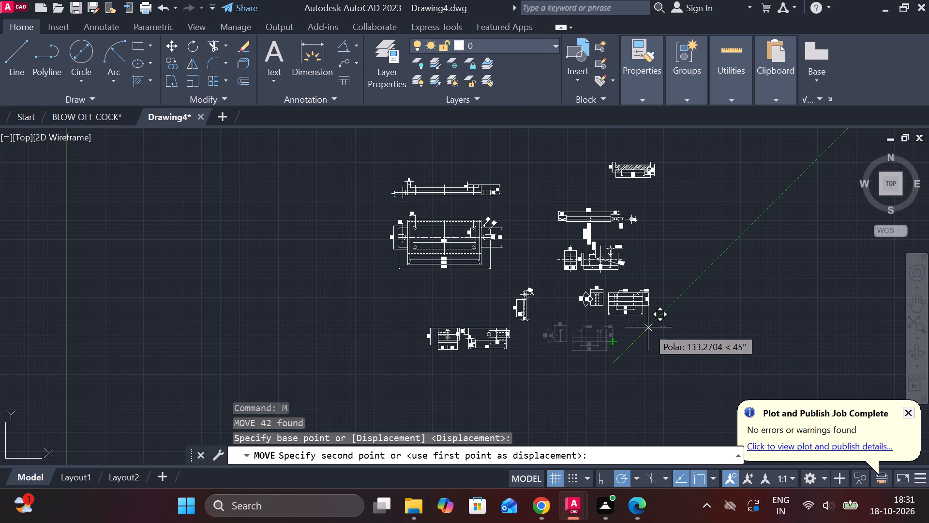
{"action": "scroll", "coordinate": [648, 327], "scroll_direction": "up", "scroll_amount": 1}
{"action": "middle_click_drag", "start_coordinate": [673, 308], "coordinate": [535, 405]}
{"action": "left_click", "coordinate": [669, 262]}
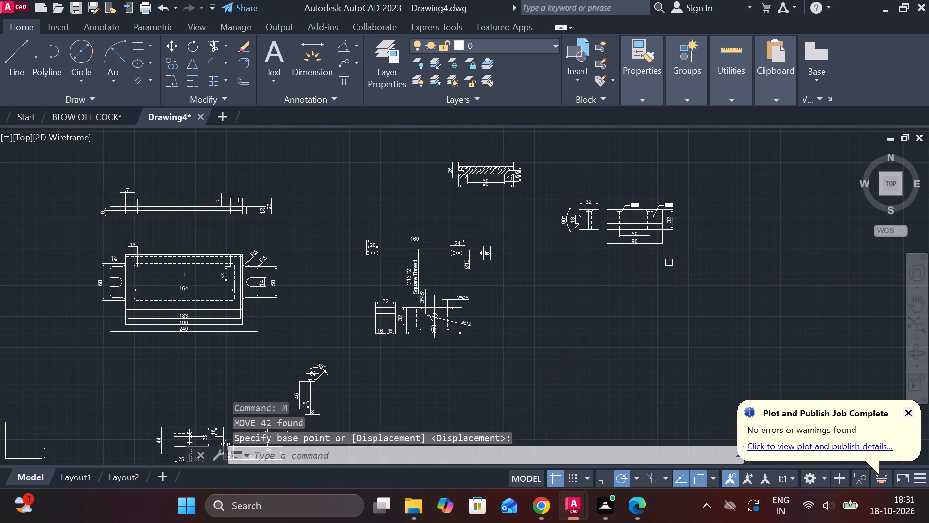
{"action": "key", "text": "Escape"}
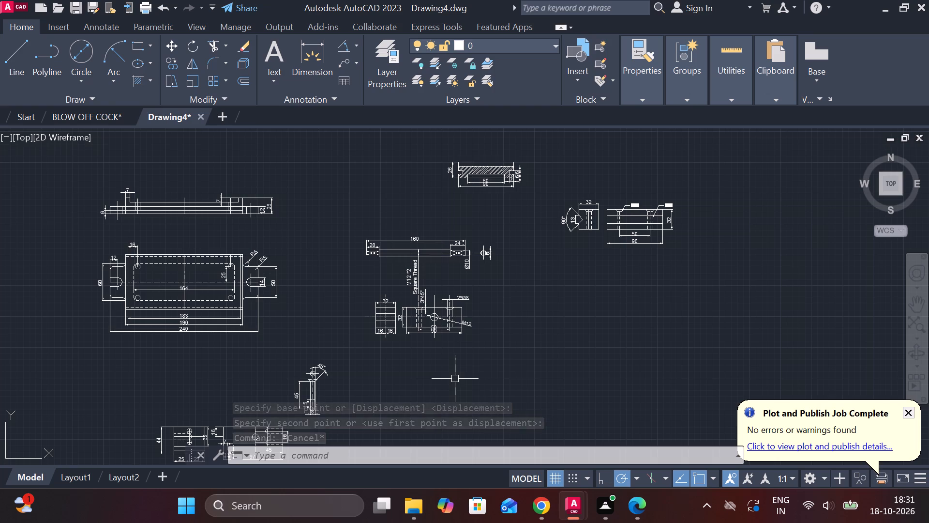
Draw an upright rectangle 8 wide and 20 high with lines, in the free space below the moved block views.
{"action": "middle_click_drag", "start_coordinate": [482, 378], "coordinate": [402, 375]}
{"action": "scroll", "coordinate": [514, 329], "scroll_direction": "up", "scroll_amount": 2}
{"action": "middle_click_drag", "start_coordinate": [517, 329], "coordinate": [417, 379]}
{"action": "scroll", "coordinate": [405, 293], "scroll_direction": "down", "scroll_amount": 1}
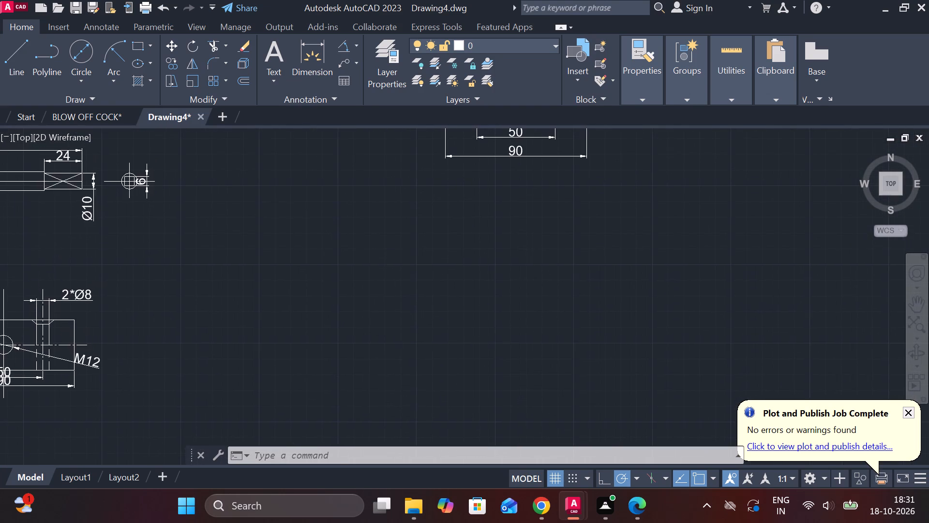
{"action": "middle_click_drag", "start_coordinate": [405, 293], "coordinate": [391, 338]}
{"action": "key", "text": "l"}
{"action": "key", "text": "Return"}
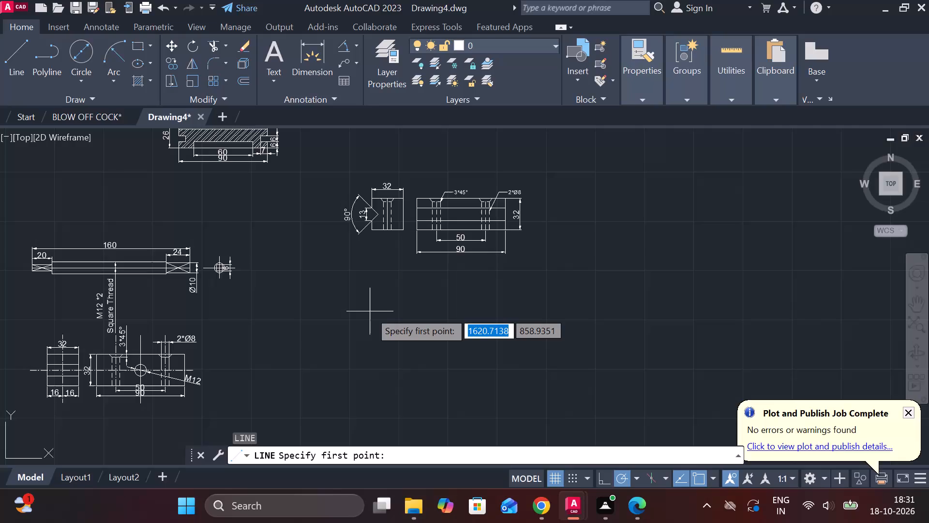
{"action": "left_click", "coordinate": [404, 315]}
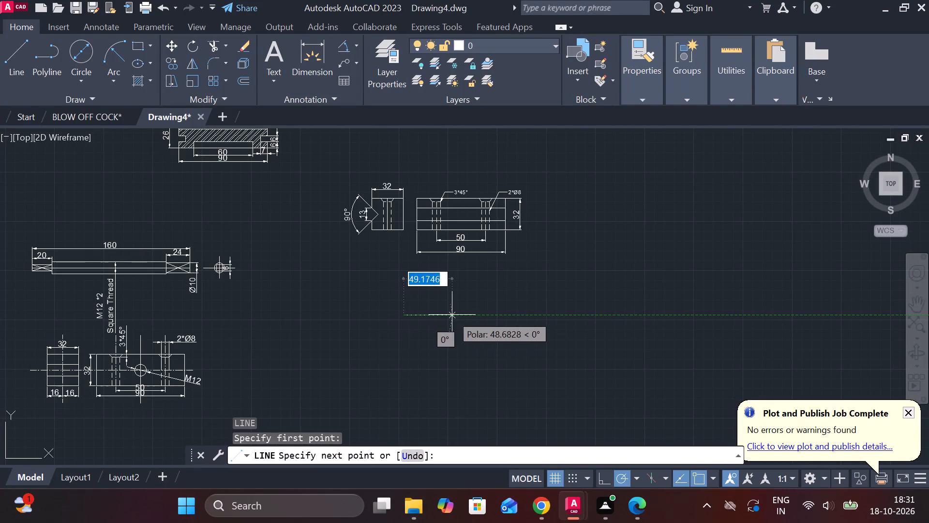
{"action": "key", "text": "8"}
{"action": "key", "text": "Return"}
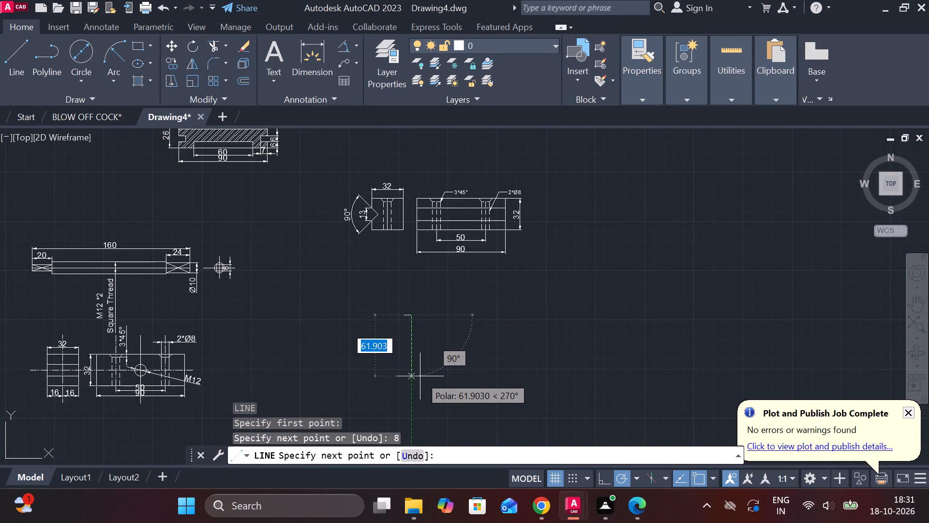
{"action": "type", "text": "20"}
{"action": "key", "text": "Return"}
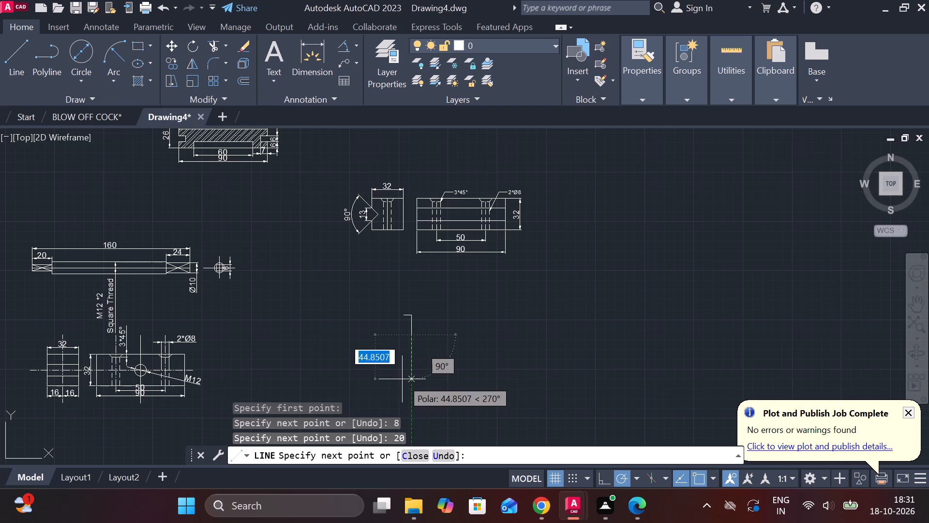
{"action": "scroll", "coordinate": [382, 347], "scroll_direction": "up", "scroll_amount": 2}
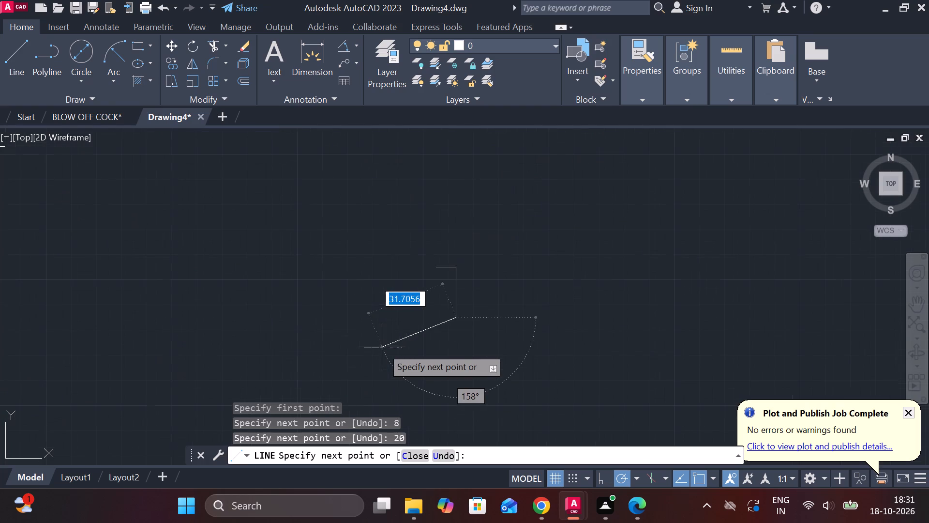
{"action": "key", "text": "8"}
{"action": "key", "text": "Return"}
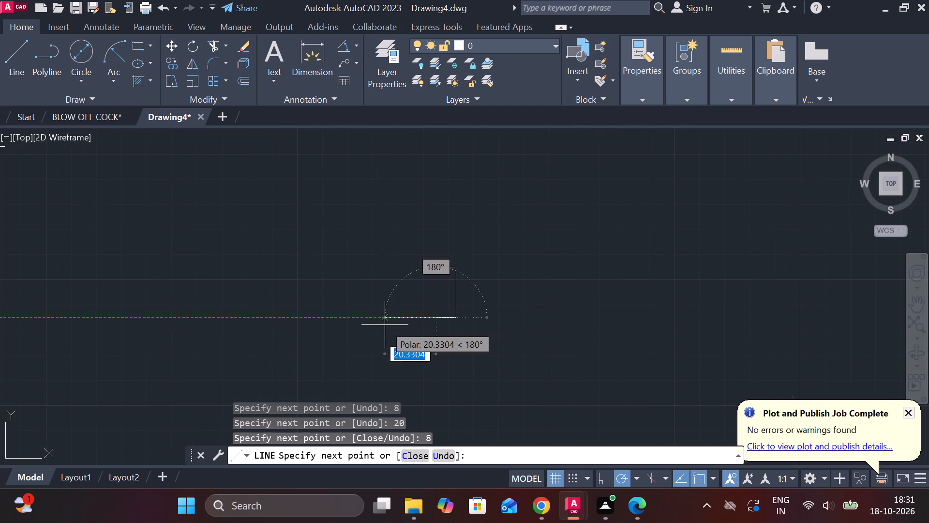
{"action": "left_click", "coordinate": [433, 266]}
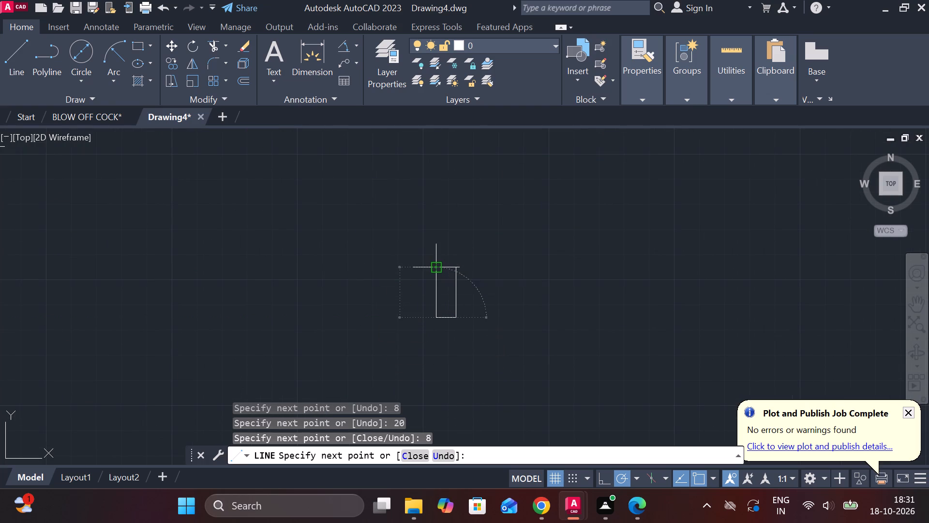
{"action": "scroll", "coordinate": [434, 261], "scroll_direction": "up", "scroll_amount": 1}
{"action": "key", "text": "Escape"}
Draw 2-long lines flaring outward at 45° from the rectangle's two upper corners and join their ends with a horizontal line.
{"action": "middle_click_drag", "start_coordinate": [434, 261], "coordinate": [420, 314]}
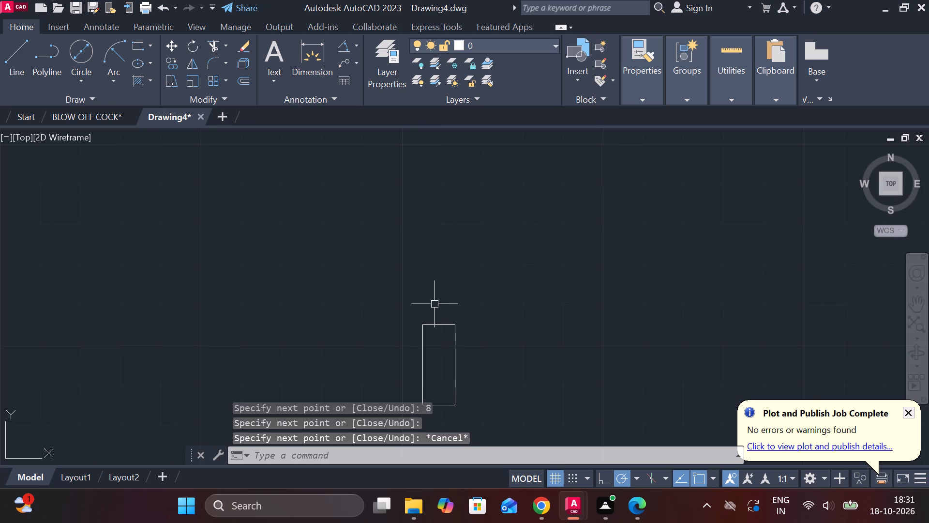
{"action": "key", "text": "l"}
{"action": "key", "text": "Return"}
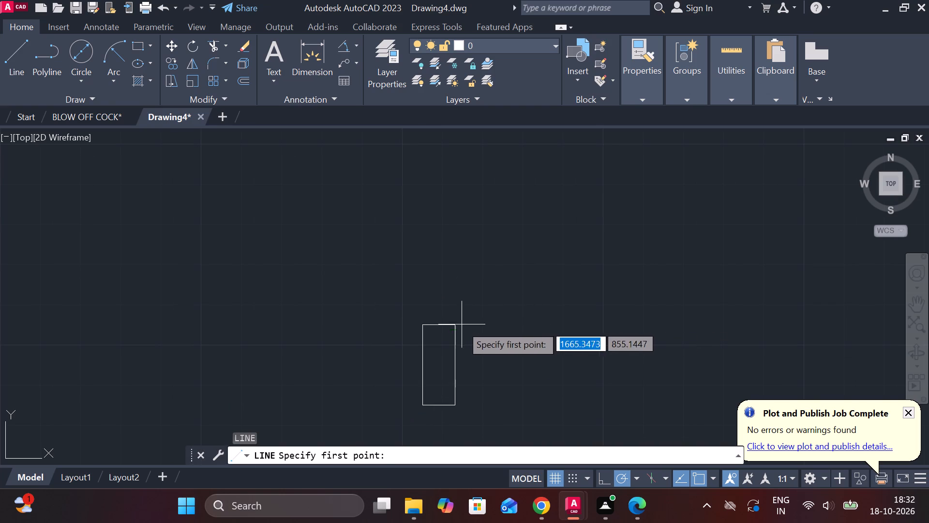
{"action": "left_click", "coordinate": [460, 325]}
{"action": "type", "text": "2"}
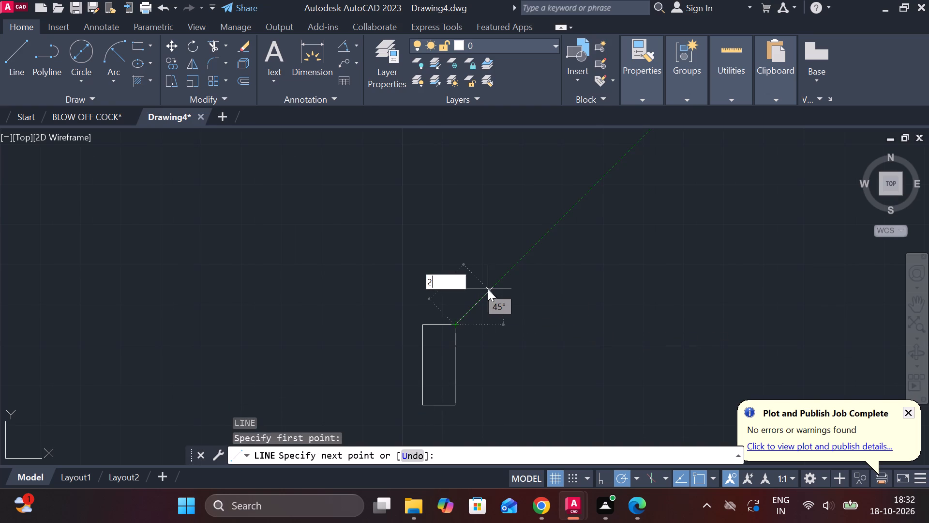
{"action": "key", "text": "space"}
{"action": "key", "text": "Escape"}
{"action": "key", "text": "space"}
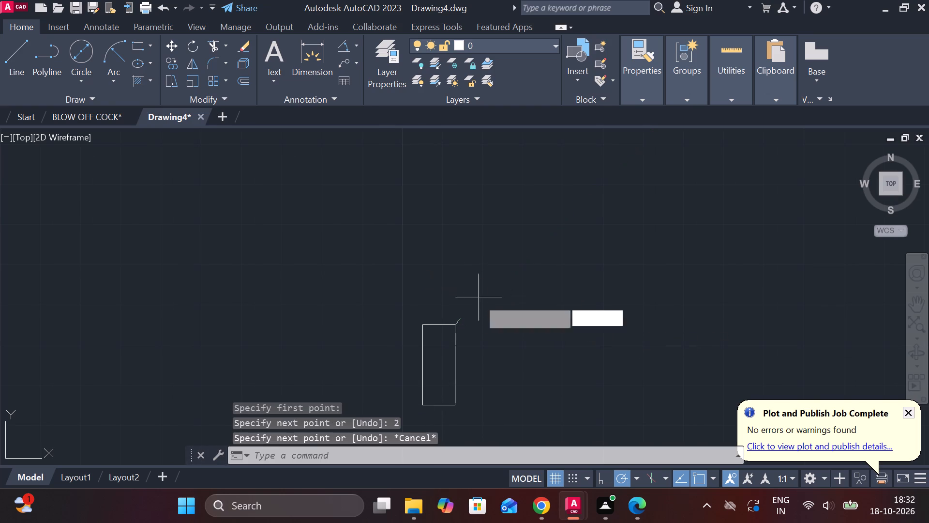
{"action": "scroll", "coordinate": [427, 344], "scroll_direction": "up", "scroll_amount": 2}
{"action": "left_click", "coordinate": [412, 297]}
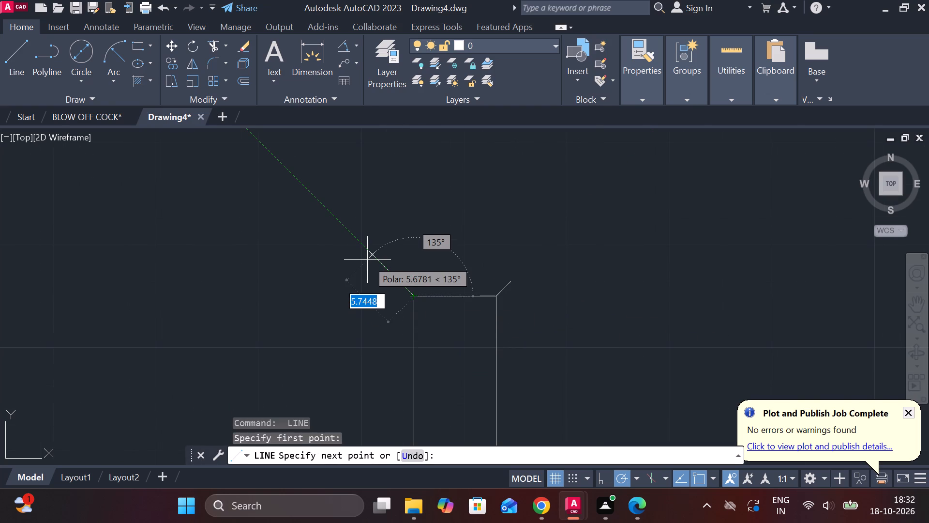
{"action": "type", "text": "2"}
{"action": "key", "text": "space"}
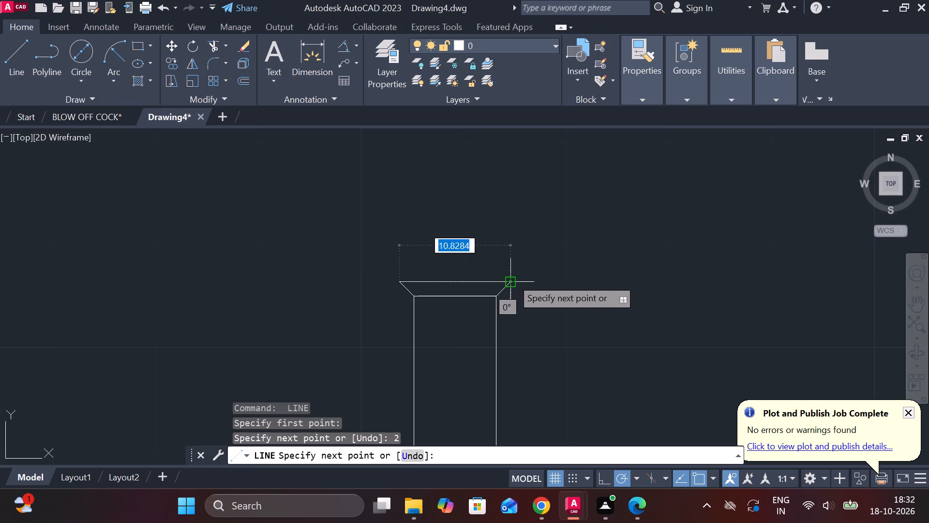
{"action": "left_click", "coordinate": [512, 278]}
{"action": "key", "text": "Escape"}
Draw 45° lines inward from the rectangle's two lower corners so that they cross below its bottom edge.
{"action": "middle_click_drag", "start_coordinate": [531, 319], "coordinate": [516, 256]}
{"action": "scroll", "coordinate": [516, 255], "scroll_direction": "down", "scroll_amount": 1}
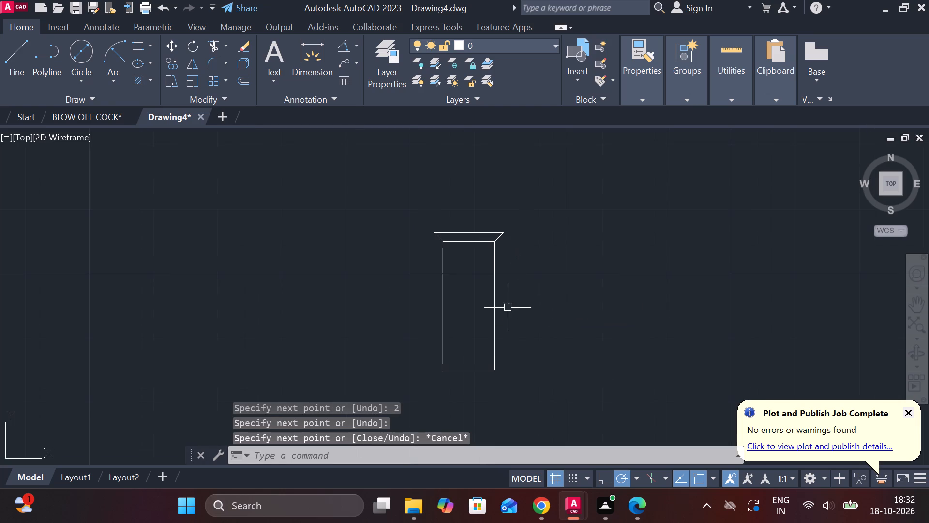
{"action": "key", "text": "l"}
{"action": "key", "text": "Return"}
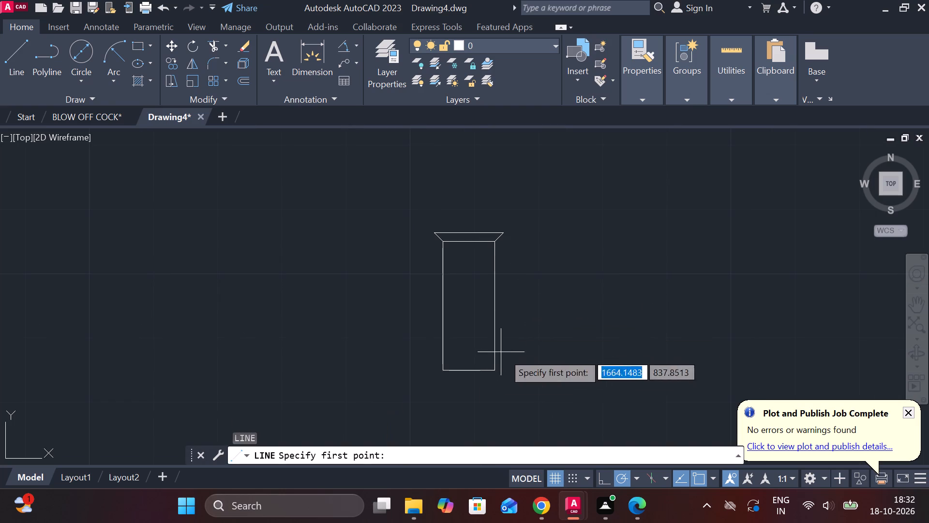
{"action": "left_click", "coordinate": [445, 373]}
{"action": "left_click", "coordinate": [495, 408]}
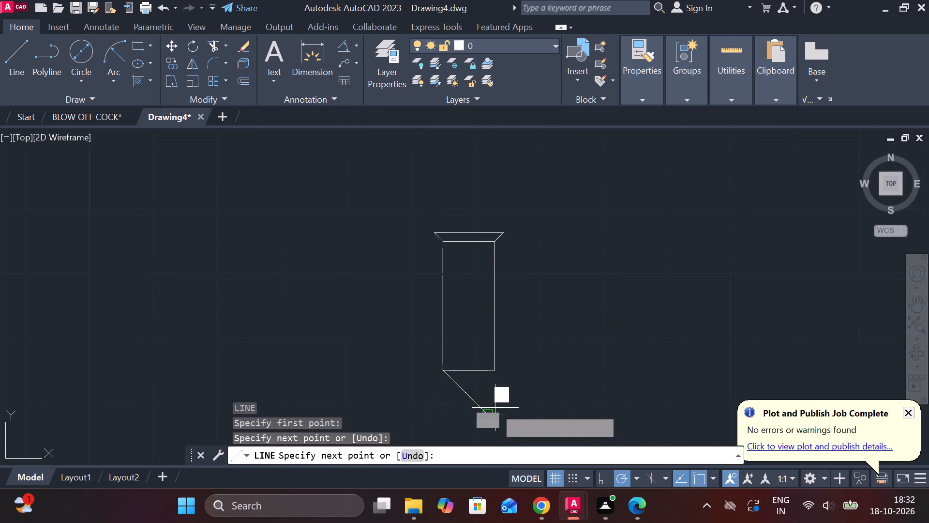
{"action": "key", "text": "Escape"}
{"action": "key", "text": "space"}
{"action": "left_click", "coordinate": [501, 369]}
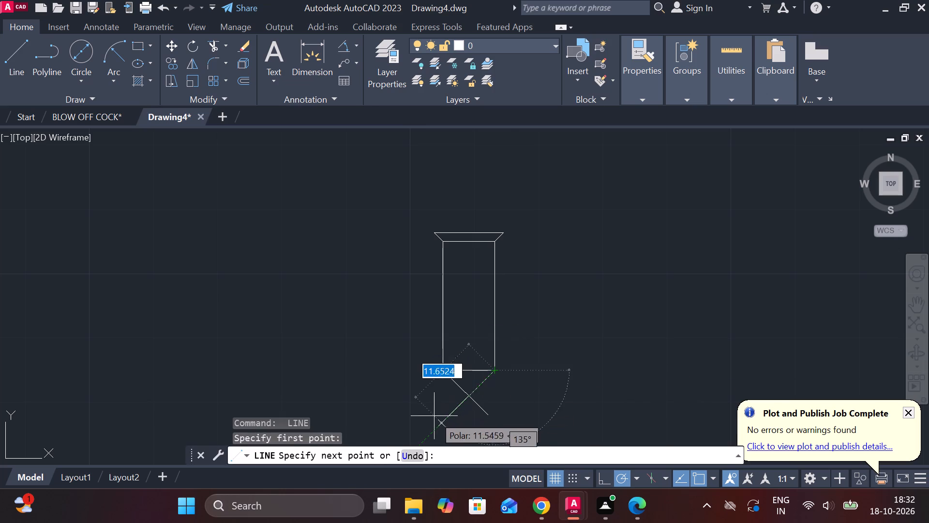
{"action": "left_click", "coordinate": [434, 416]}
{"action": "key", "text": "Escape"}
Trim the line ends beyond the crossing below the rectangle to leave a pointed tip.
{"action": "type", "text": "TR"}
{"action": "key", "text": "space"}
{"action": "left_click_drag", "start_coordinate": [508, 395], "coordinate": [444, 406]}
{"action": "key", "text": "Escape"}
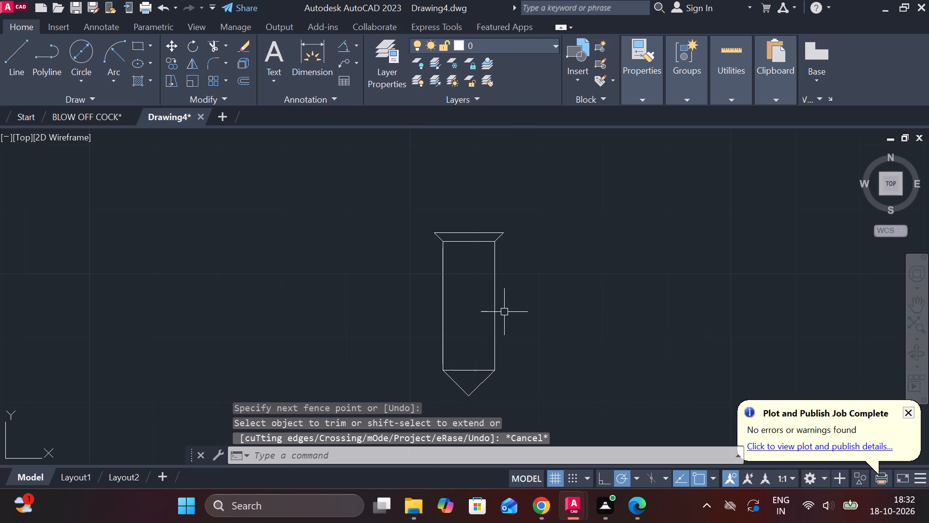
Offset the rectangle's bottom edge 15 upward to mark the start of the thread.
{"action": "scroll", "coordinate": [492, 315], "scroll_direction": "up", "scroll_amount": 1}
{"action": "key", "text": "o"}
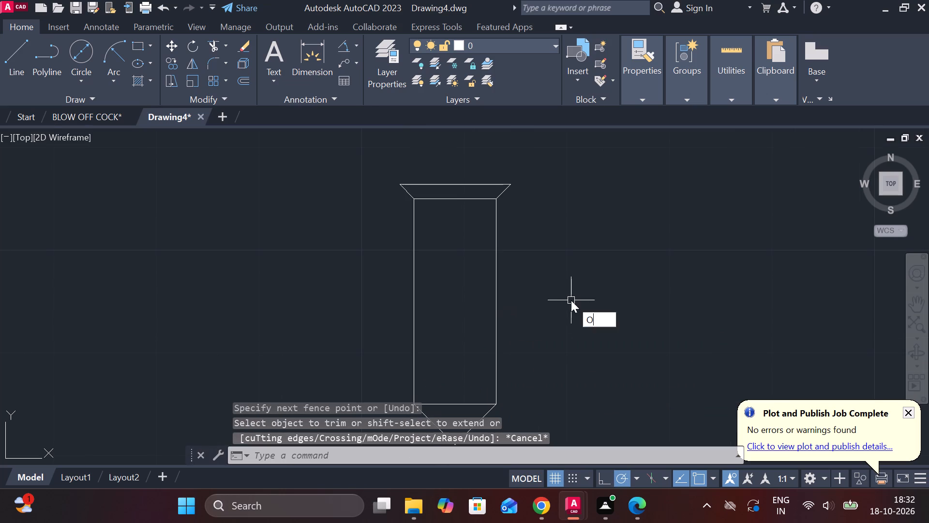
{"action": "key", "text": "Return"}
{"action": "key", "text": "Return"}
{"action": "left_click", "coordinate": [475, 402]}
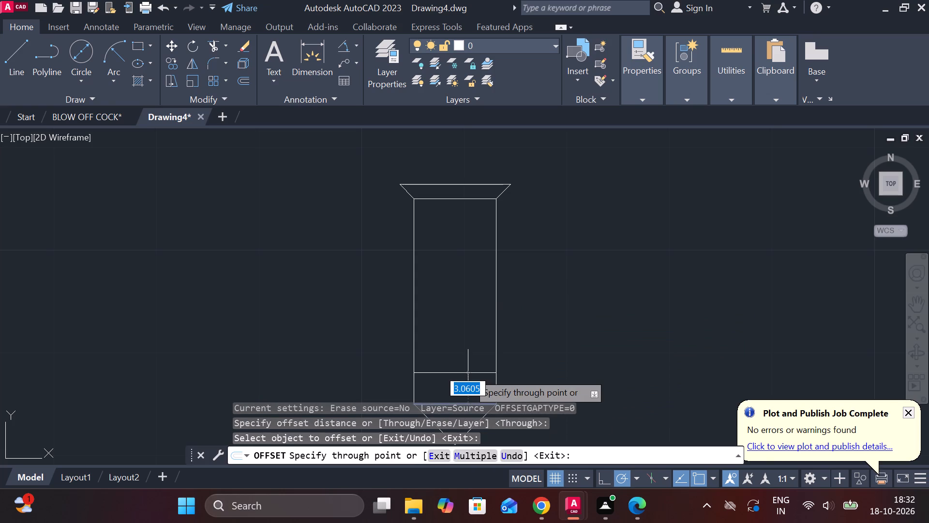
{"action": "type", "text": "14"}
{"action": "key", "text": "BackSpace"}
{"action": "type", "text": "5"}
{"action": "key", "text": "space"}
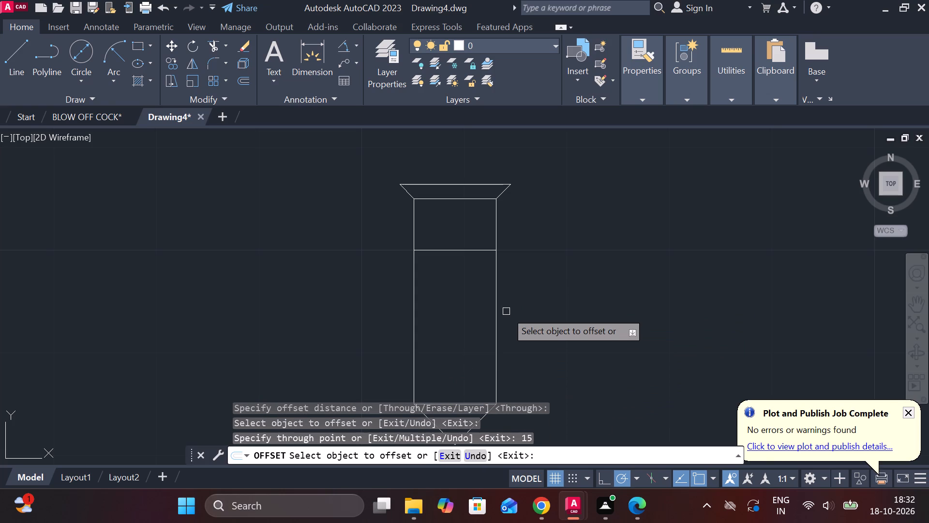
{"action": "scroll", "coordinate": [506, 311], "scroll_direction": "down", "scroll_amount": 1}
{"action": "scroll", "coordinate": [503, 311], "scroll_direction": "up", "scroll_amount": 1}
{"action": "key", "text": "Escape"}
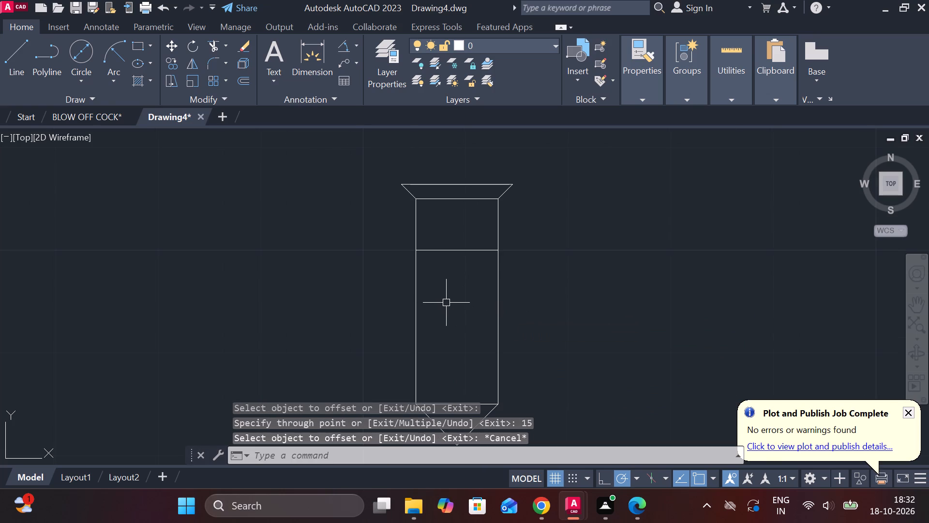
Offset the rectangle's left and right sides 0.5 inward.
{"action": "key", "text": "o"}
{"action": "key", "text": "Return"}
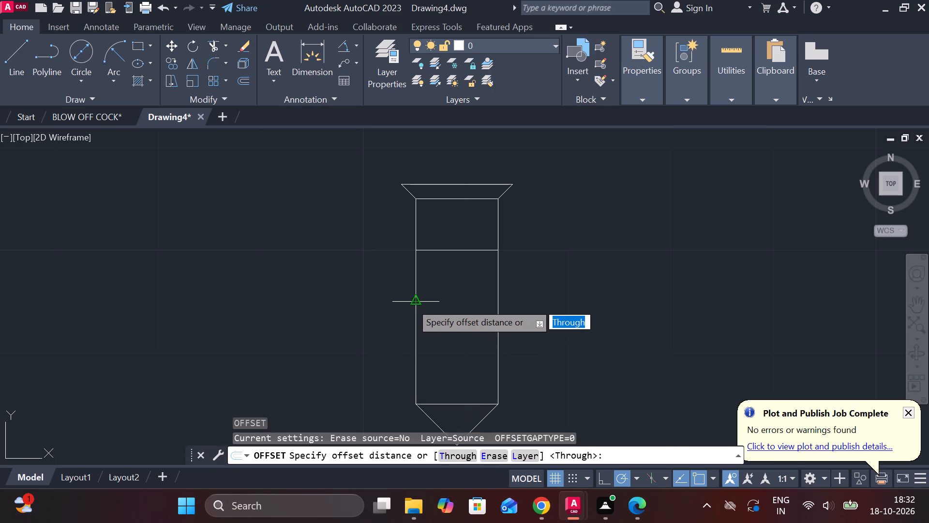
{"action": "key", "text": "Return"}
{"action": "left_click", "coordinate": [415, 298]}
{"action": "type", "text": ".5"}
{"action": "key", "text": "Return"}
{"action": "left_click", "coordinate": [497, 315]}
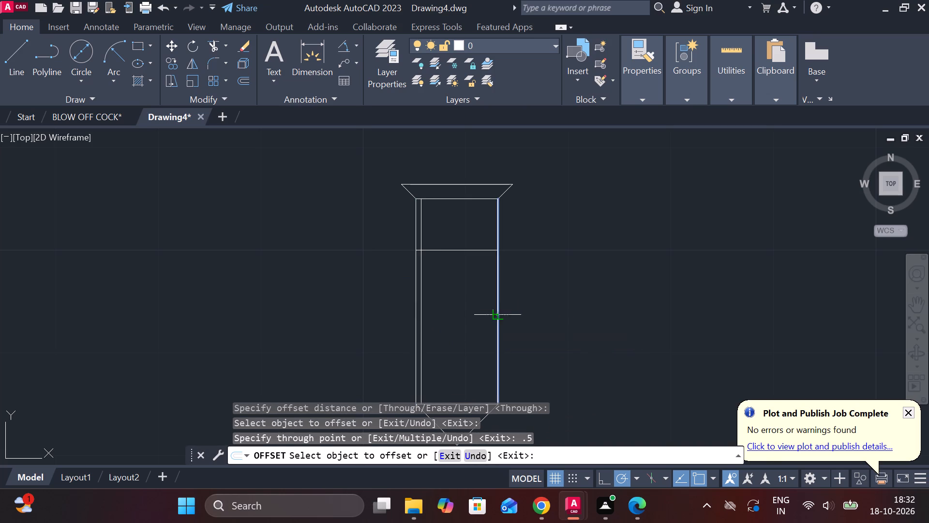
{"action": "type", "text": ".5"}
{"action": "key", "text": "Return"}
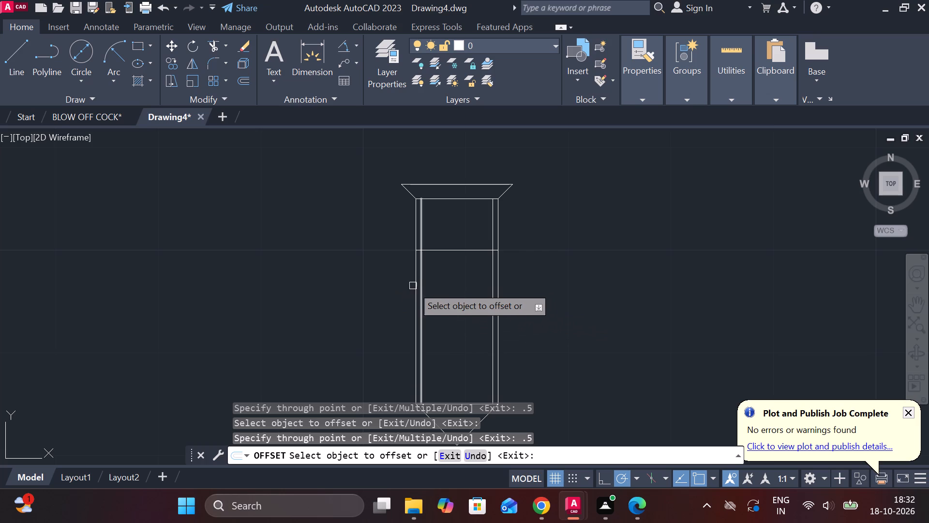
{"action": "scroll", "coordinate": [411, 288], "scroll_direction": "down", "scroll_amount": 1}
{"action": "scroll", "coordinate": [411, 288], "scroll_direction": "up", "scroll_amount": 1}
{"action": "middle_click_drag", "start_coordinate": [444, 290], "coordinate": [439, 326]}
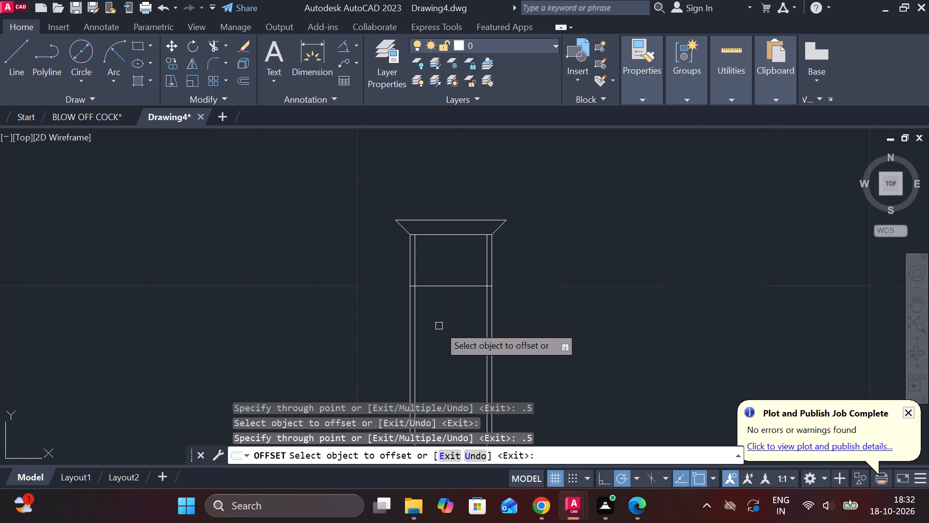
{"action": "key", "text": "Escape"}
Trim off both inner offset lines above the horizontal thread line.
{"action": "type", "text": "TR"}
{"action": "key", "text": "space"}
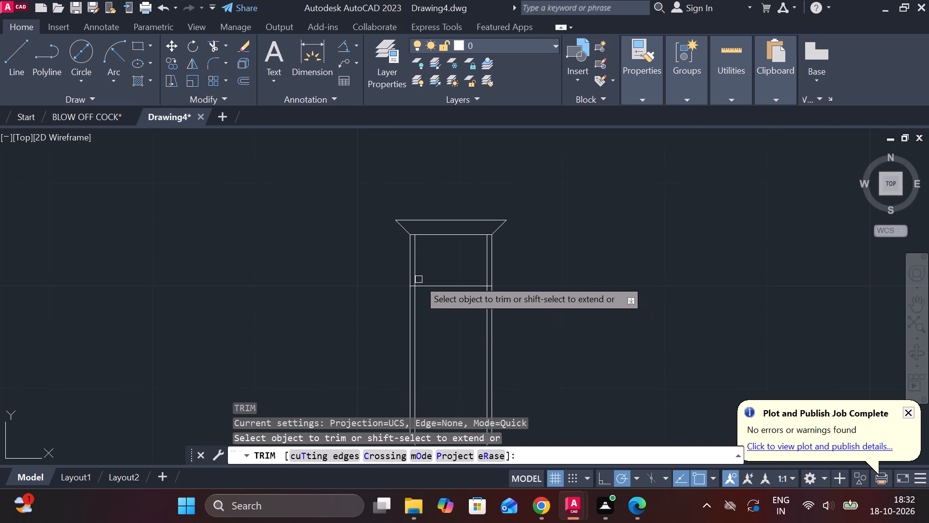
{"action": "left_click", "coordinate": [417, 275]}
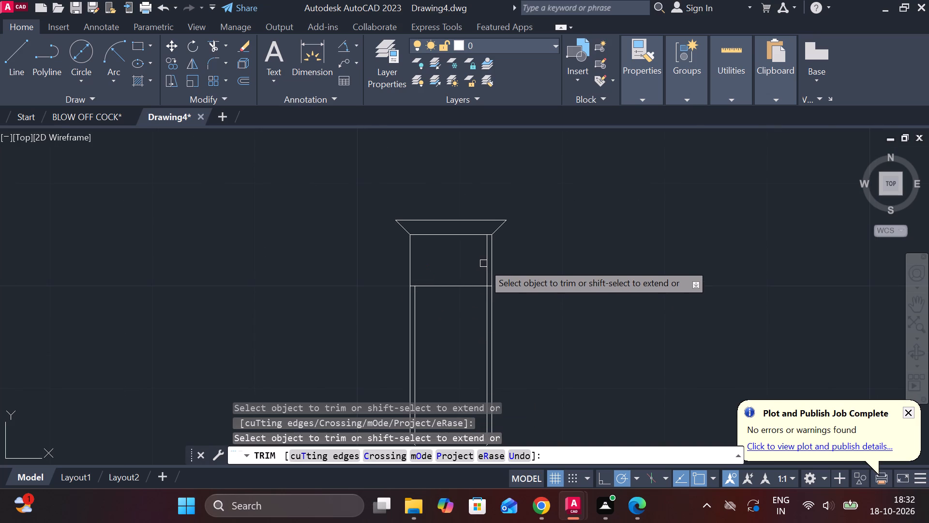
{"action": "left_click", "coordinate": [483, 263]}
{"action": "scroll", "coordinate": [479, 298], "scroll_direction": "down", "scroll_amount": 1}
{"action": "middle_click_drag", "start_coordinate": [544, 338], "coordinate": [524, 246]}
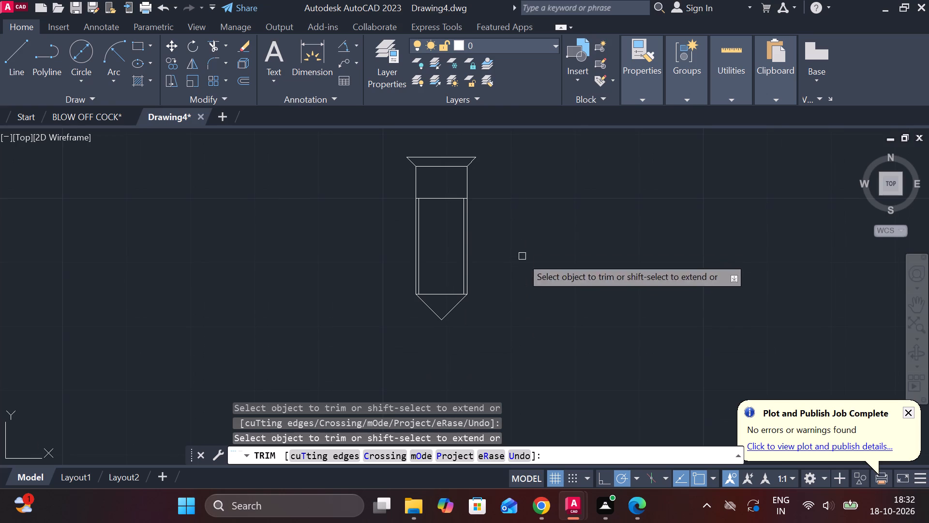
{"action": "key", "text": "Escape"}
Draw a vertical centre line through the part, from above the flared head to below the pointed tip.
{"action": "key", "text": "l"}
{"action": "key", "text": "Return"}
{"action": "middle_click_drag", "start_coordinate": [508, 298], "coordinate": [503, 345]}
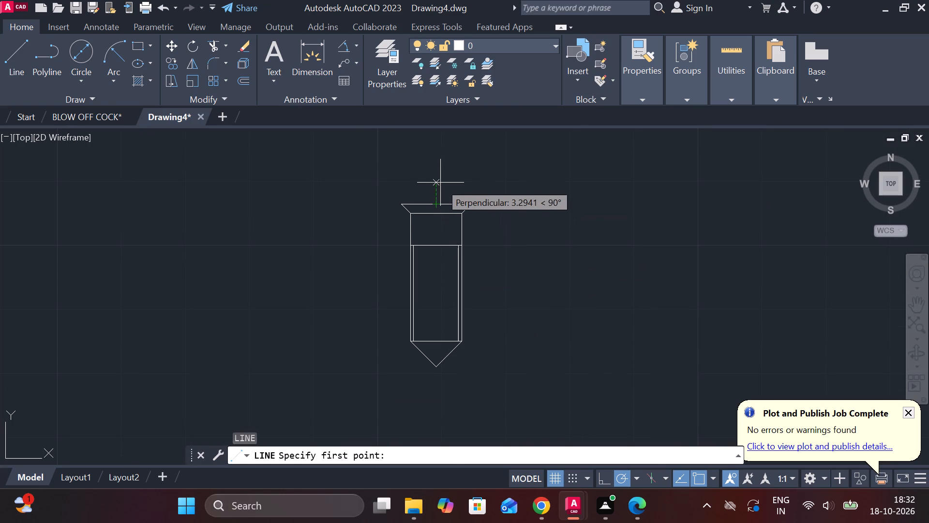
{"action": "left_click", "coordinate": [436, 161]}
{"action": "left_click", "coordinate": [437, 393]}
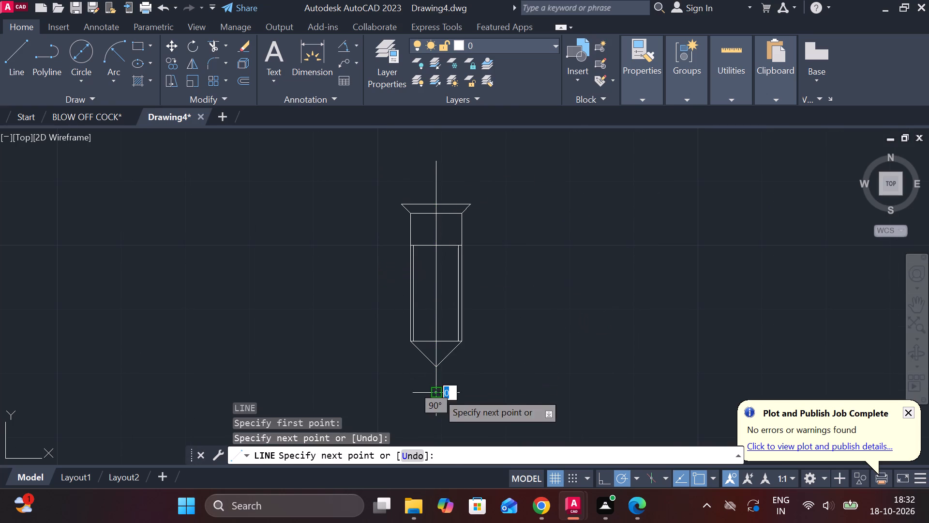
{"action": "key", "text": "Escape"}
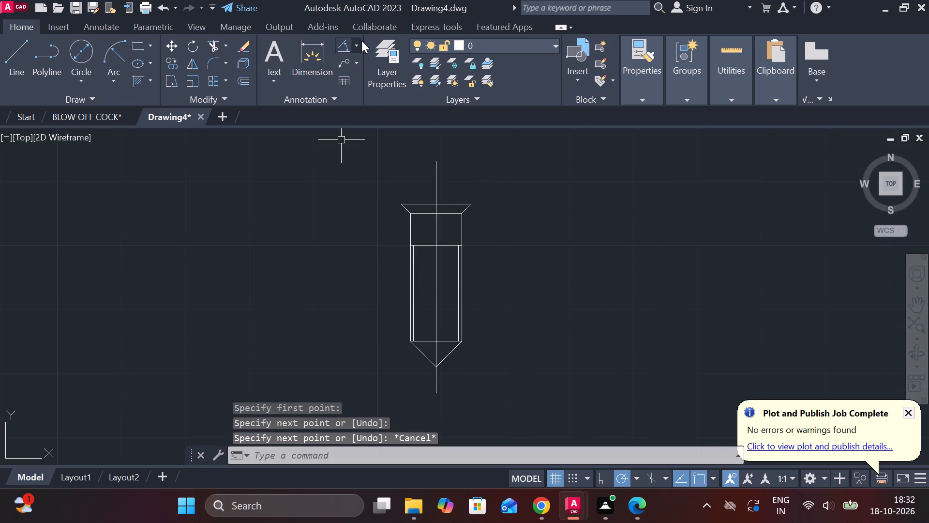
Add an angular dimension between the head's right flare and the body's right side, placed above and right of the head.
{"action": "left_click", "coordinate": [358, 44]}
{"action": "left_click", "coordinate": [384, 130]}
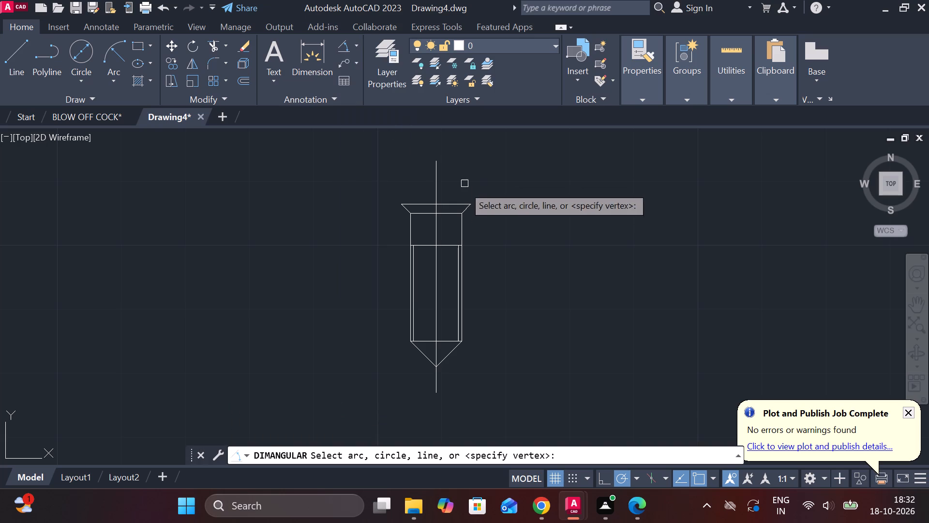
{"action": "scroll", "coordinate": [445, 205], "scroll_direction": "up", "scroll_amount": 2}
{"action": "left_click", "coordinate": [497, 210]}
{"action": "left_click", "coordinate": [487, 237]}
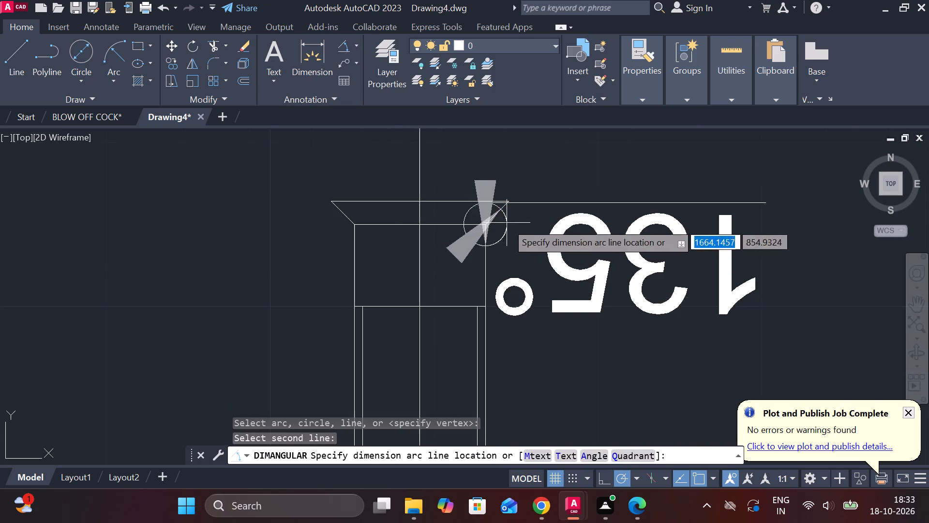
{"action": "middle_click_drag", "start_coordinate": [620, 267], "coordinate": [554, 352]}
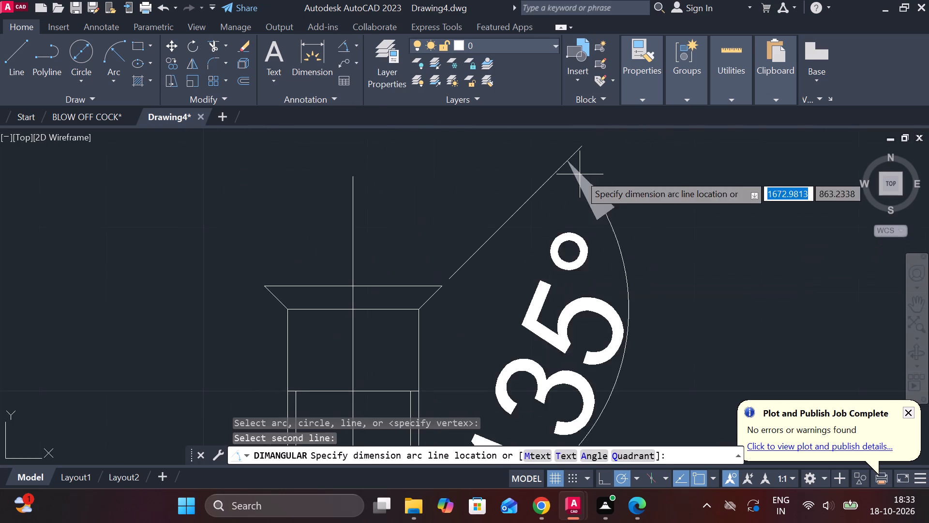
{"action": "middle_click_drag", "start_coordinate": [551, 163], "coordinate": [504, 243]}
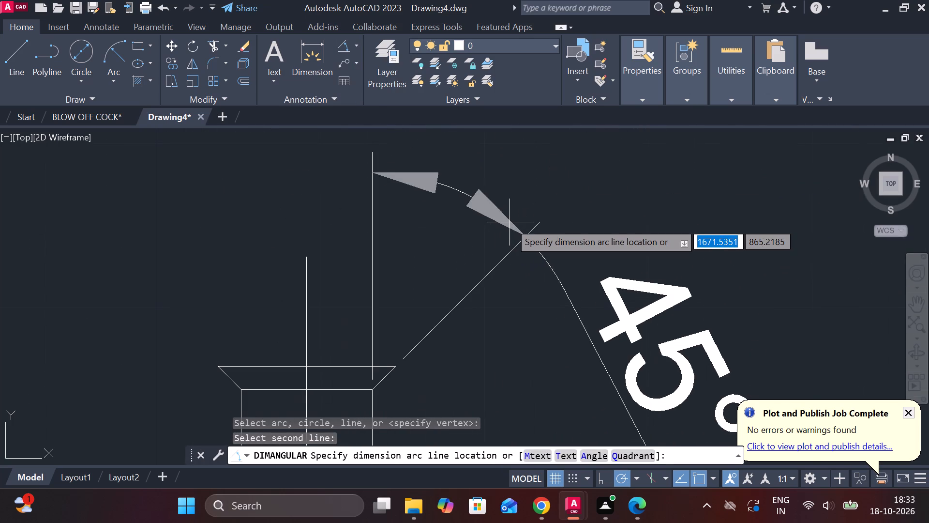
{"action": "left_click", "coordinate": [509, 222]}
Add a vertical linear dimension for the body's height from flare to tip base, on the part's left side.
{"action": "middle_click_drag", "start_coordinate": [423, 282], "coordinate": [443, 253]}
{"action": "scroll", "coordinate": [441, 270], "scroll_direction": "down", "scroll_amount": 1}
{"action": "middle_click_drag", "start_coordinate": [433, 288], "coordinate": [435, 291]}
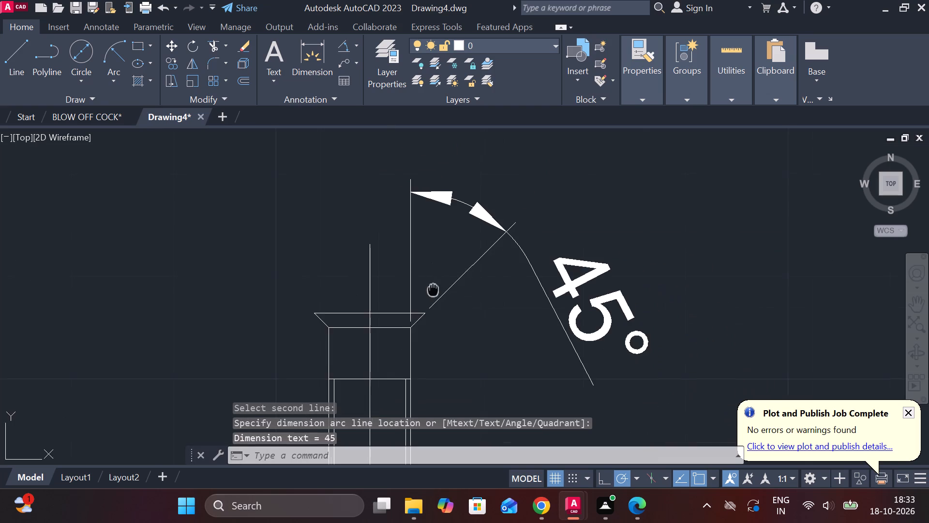
{"action": "middle_click_drag", "start_coordinate": [435, 291], "coordinate": [446, 188]}
{"action": "left_click", "coordinate": [353, 46]}
{"action": "left_click", "coordinate": [368, 62]}
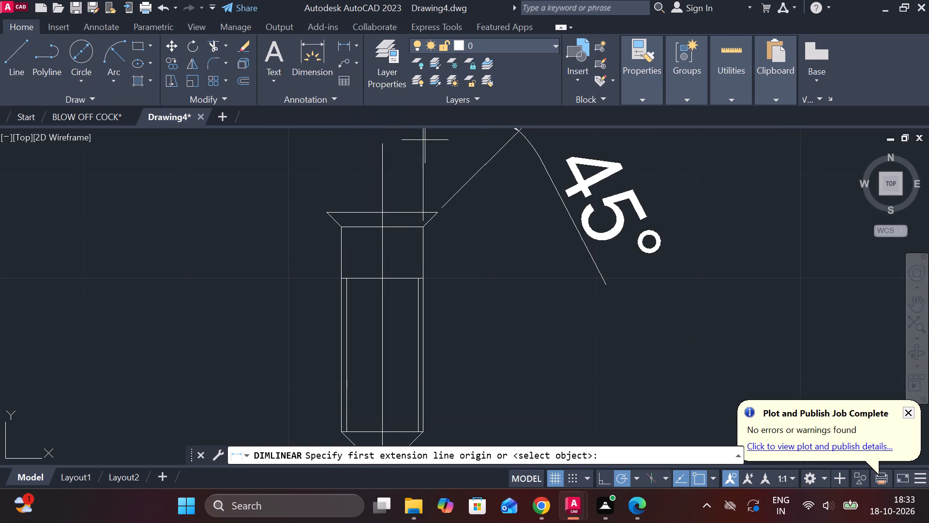
{"action": "middle_click_drag", "start_coordinate": [330, 236], "coordinate": [333, 193]}
{"action": "left_click", "coordinate": [339, 190]}
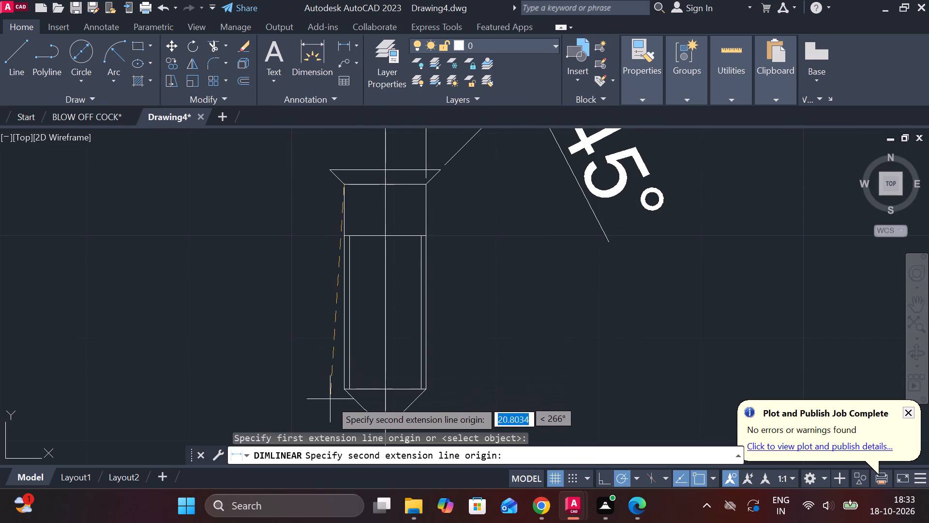
{"action": "left_click", "coordinate": [340, 391]}
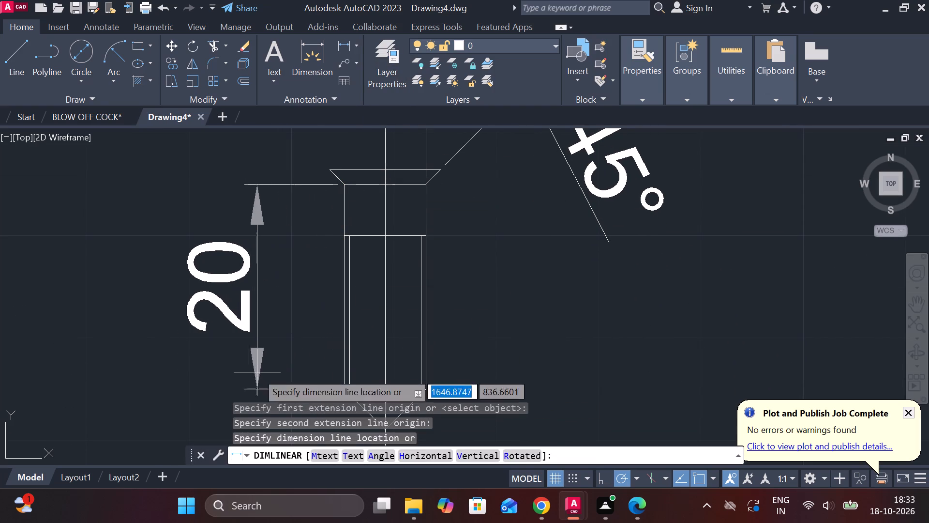
{"action": "left_click", "coordinate": [205, 362]}
Add a vertical linear dimension for the threaded length, between the part and the overall body height dimension.
{"action": "key", "text": "space"}
{"action": "scroll", "coordinate": [483, 306], "scroll_direction": "down", "scroll_amount": 2}
{"action": "scroll", "coordinate": [420, 301], "scroll_direction": "up", "scroll_amount": 1}
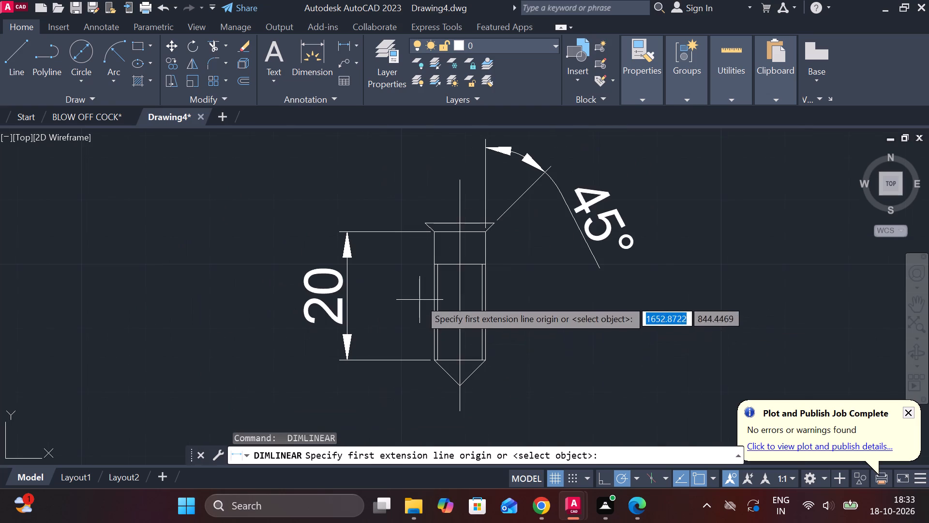
{"action": "key", "text": "space"}
{"action": "key", "text": "space"}
{"action": "scroll", "coordinate": [439, 265], "scroll_direction": "up", "scroll_amount": 2}
{"action": "key", "text": "space"}
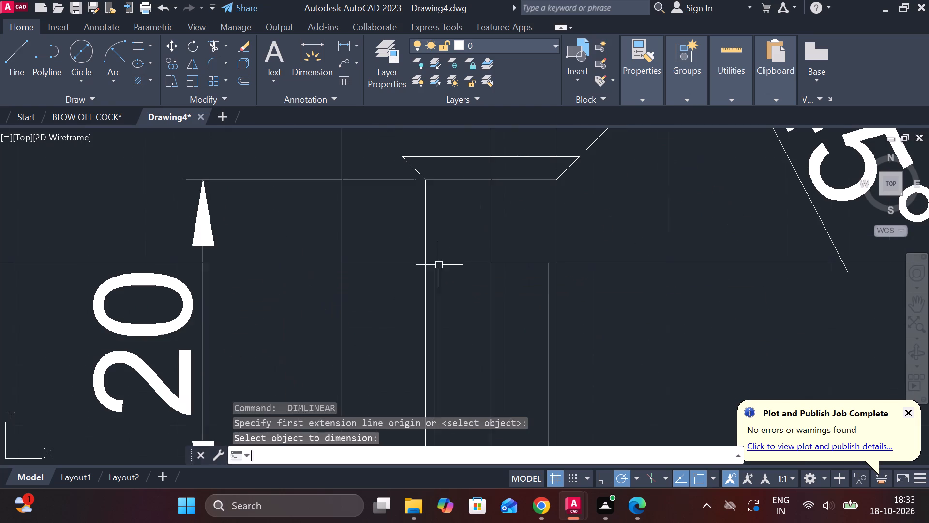
{"action": "left_click", "coordinate": [424, 261]}
{"action": "middle_click_drag", "start_coordinate": [435, 303], "coordinate": [409, 130]}
{"action": "scroll", "coordinate": [409, 142], "scroll_direction": "down", "scroll_amount": 1}
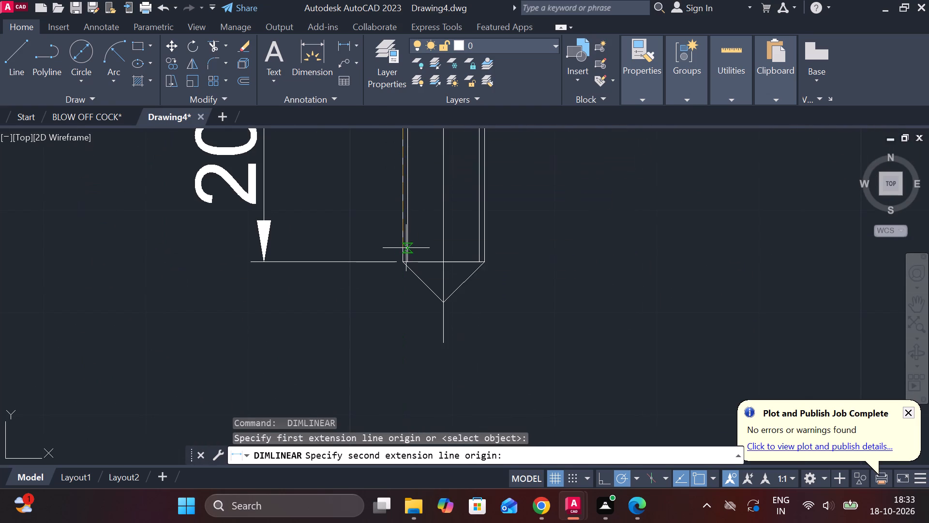
{"action": "left_click", "coordinate": [403, 262]}
{"action": "middle_click_drag", "start_coordinate": [383, 238], "coordinate": [397, 329]}
{"action": "left_click", "coordinate": [377, 248]}
Add a horizontal linear dimension for the body's width at its lower corners, placed below the pointed tip.
{"action": "middle_click_drag", "start_coordinate": [479, 301], "coordinate": [447, 234]}
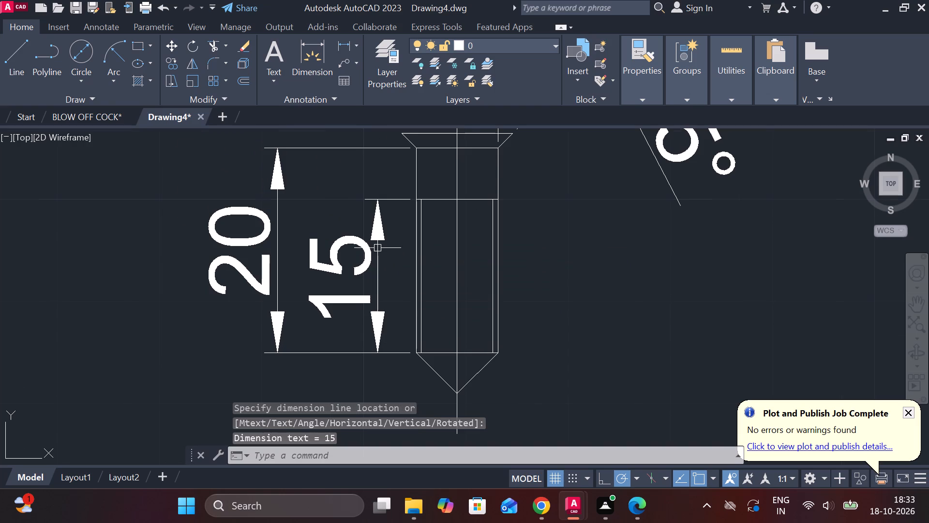
{"action": "middle_click_drag", "start_coordinate": [447, 234], "coordinate": [446, 230]}
{"action": "key", "text": "space"}
{"action": "left_click", "coordinate": [379, 284]}
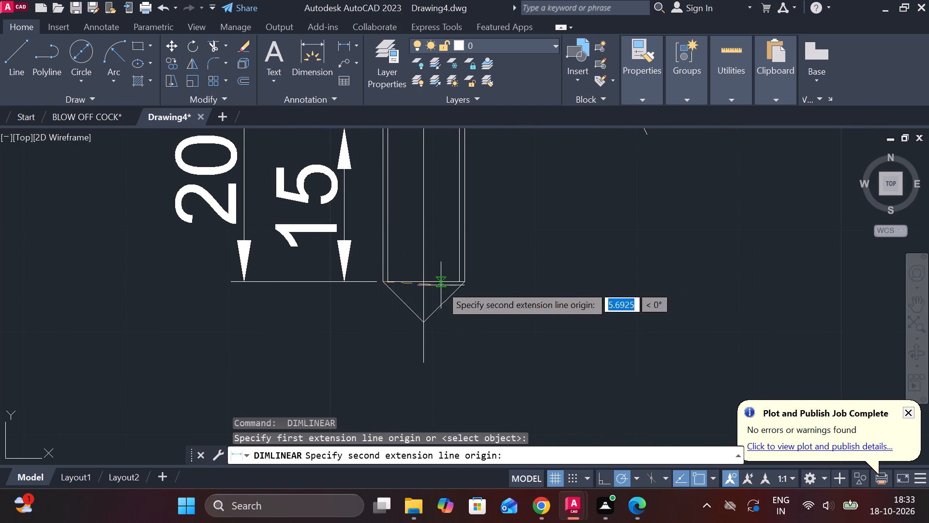
{"action": "left_click", "coordinate": [465, 285]}
{"action": "middle_click_drag", "start_coordinate": [471, 353], "coordinate": [469, 284]}
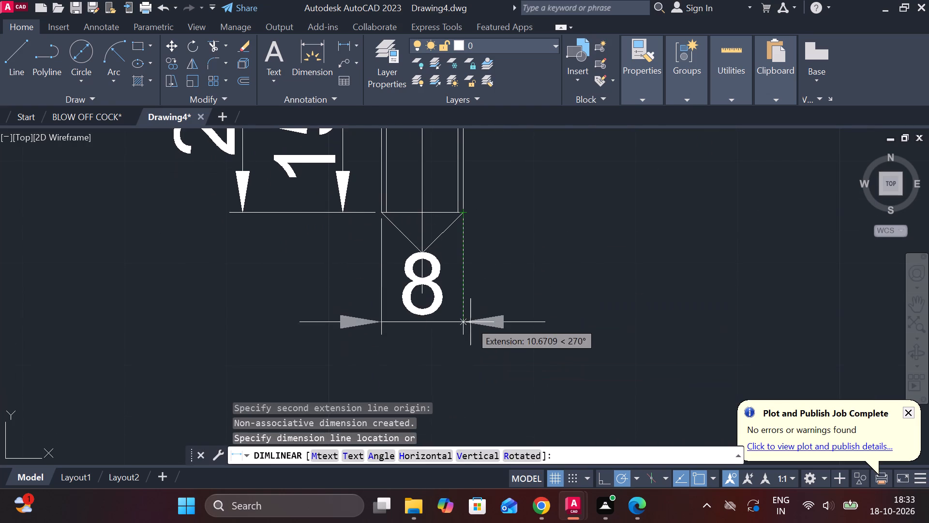
{"action": "left_click", "coordinate": [472, 334]}
Change the text of the body-width dimension below the pointed tip to M8.
{"action": "double_click", "coordinate": [408, 312]}
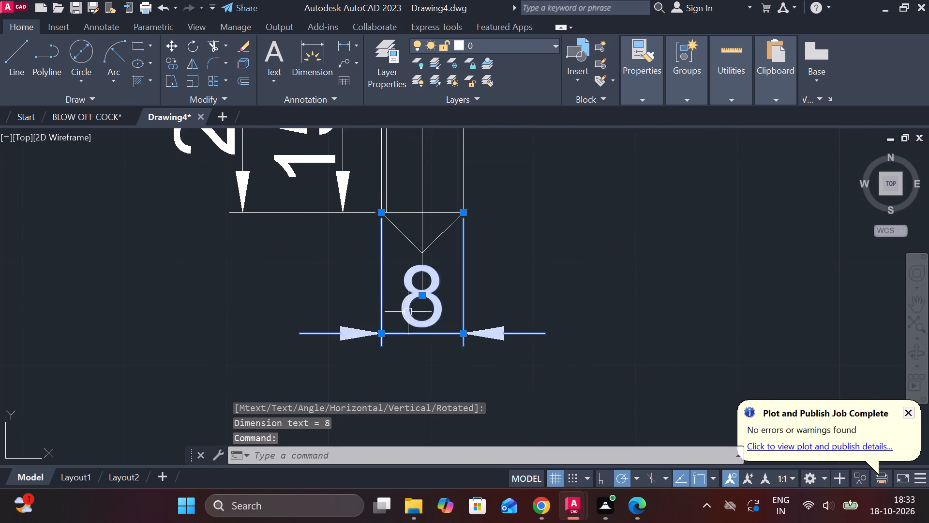
{"action": "key", "text": "m"}
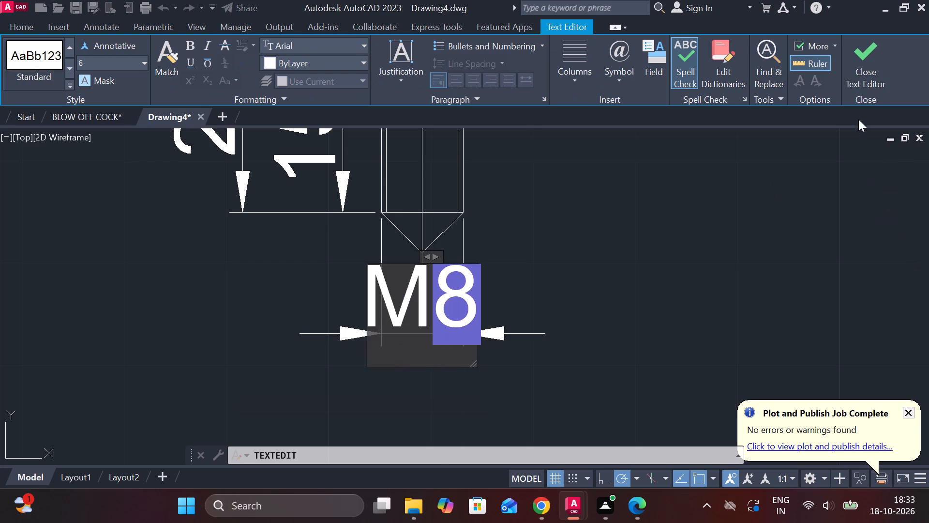
{"action": "left_click", "coordinate": [873, 87]}
{"action": "scroll", "coordinate": [602, 265], "scroll_direction": "down", "scroll_amount": 2}
{"action": "middle_click_drag", "start_coordinate": [599, 244], "coordinate": [588, 316]}
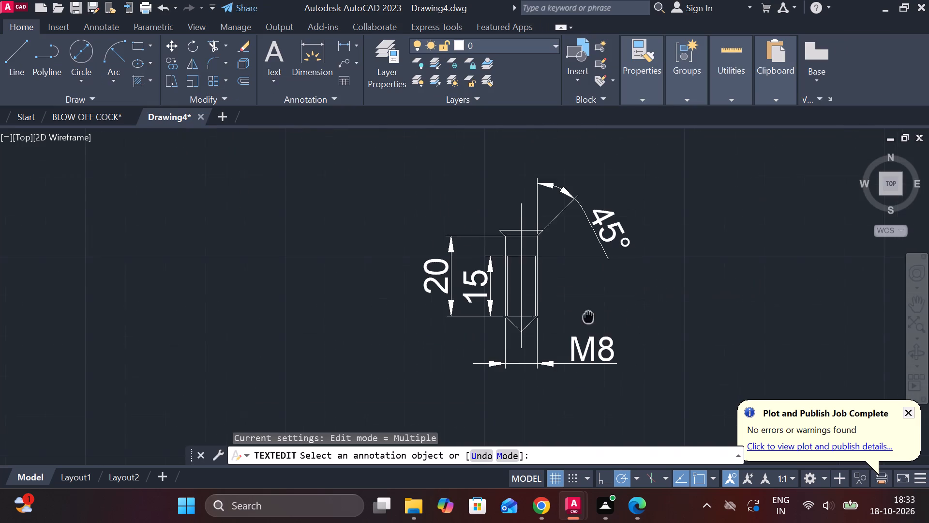
{"action": "middle_click_drag", "start_coordinate": [582, 300], "coordinate": [581, 308]}
{"action": "scroll", "coordinate": [497, 238], "scroll_direction": "up", "scroll_amount": 1}
{"action": "middle_click_drag", "start_coordinate": [497, 238], "coordinate": [458, 324]}
{"action": "scroll", "coordinate": [464, 281], "scroll_direction": "up", "scroll_amount": 1}
{"action": "key", "text": "Escape"}
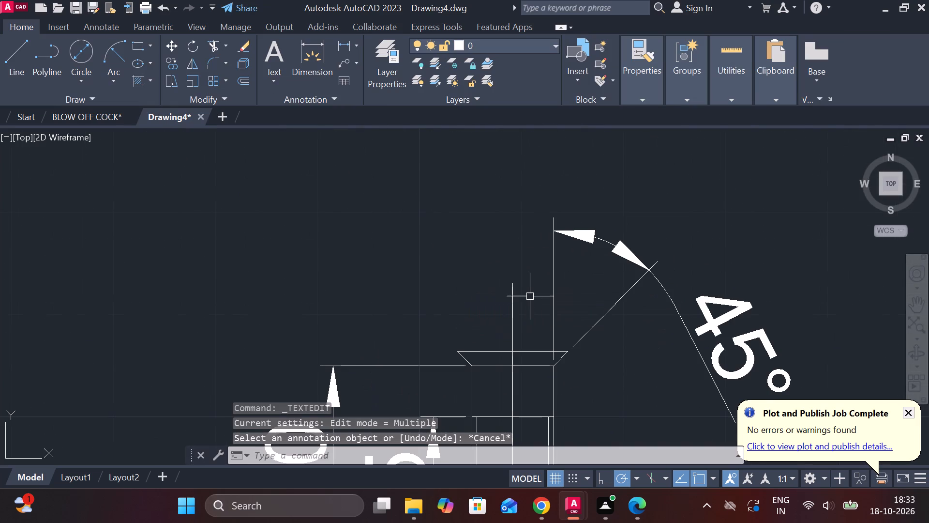
Draw a circle of diameter 8 centred on the upper end of the screw's vertical centre line.
{"action": "type", "text": "C"}
{"action": "key", "text": "space"}
{"action": "left_click", "coordinate": [511, 282]}
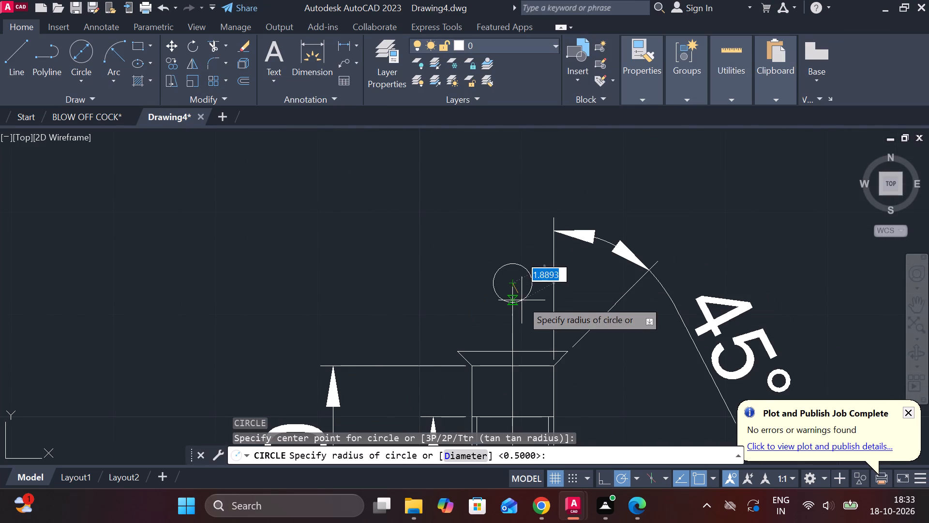
{"action": "type", "text": "D"}
{"action": "key", "text": "space"}
{"action": "key", "text": "8"}
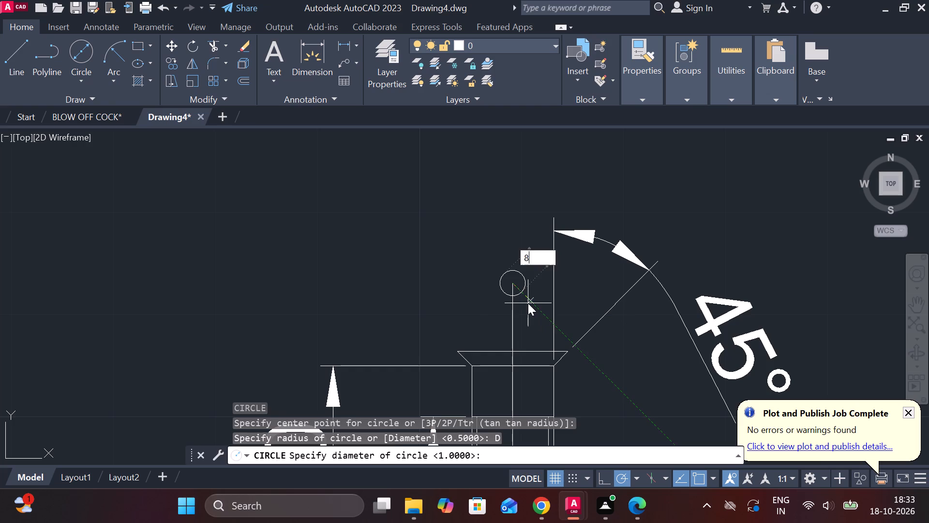
{"action": "key", "text": "Return"}
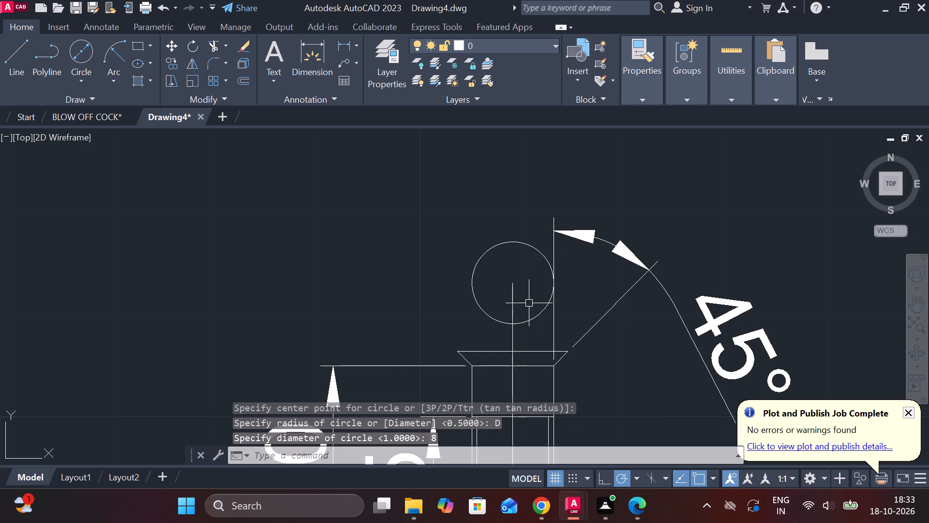
Draw a 45° diagonal line about 13 long through the circle's centre, from upper left to lower right, extending past the circle.
{"action": "middle_click_drag", "start_coordinate": [572, 322], "coordinate": [519, 269]}
{"action": "scroll", "coordinate": [514, 261], "scroll_direction": "down", "scroll_amount": 1}
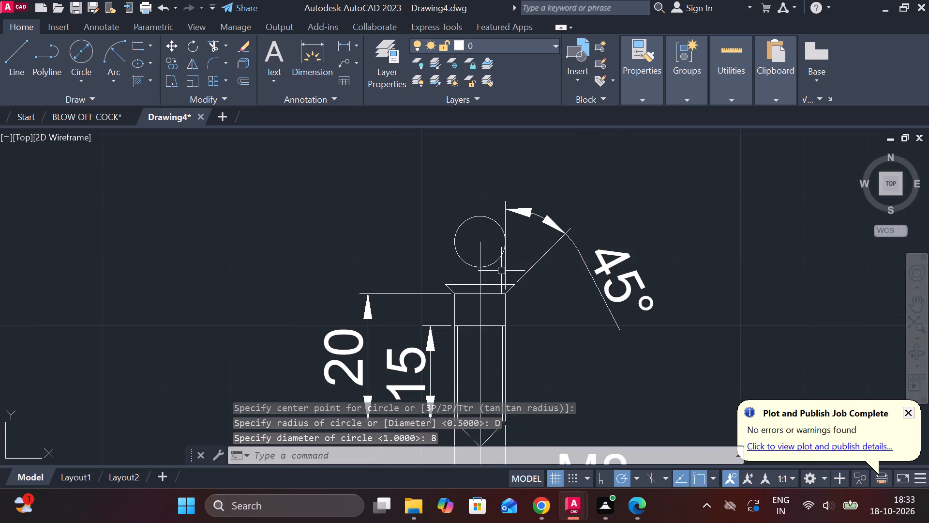
{"action": "scroll", "coordinate": [501, 271], "scroll_direction": "up", "scroll_amount": 1}
{"action": "scroll", "coordinate": [479, 307], "scroll_direction": "up", "scroll_amount": 1}
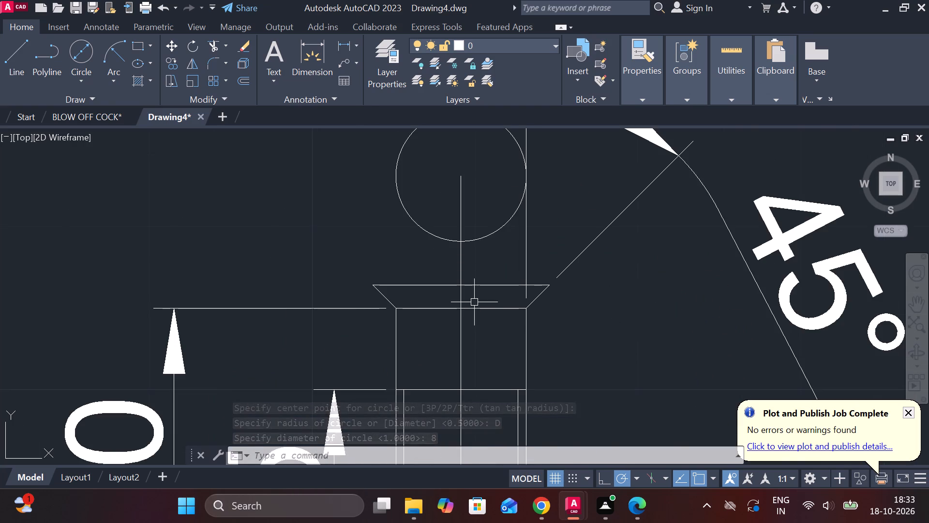
{"action": "scroll", "coordinate": [467, 290], "scroll_direction": "up", "scroll_amount": 1}
{"action": "middle_click_drag", "start_coordinate": [467, 290], "coordinate": [446, 358]}
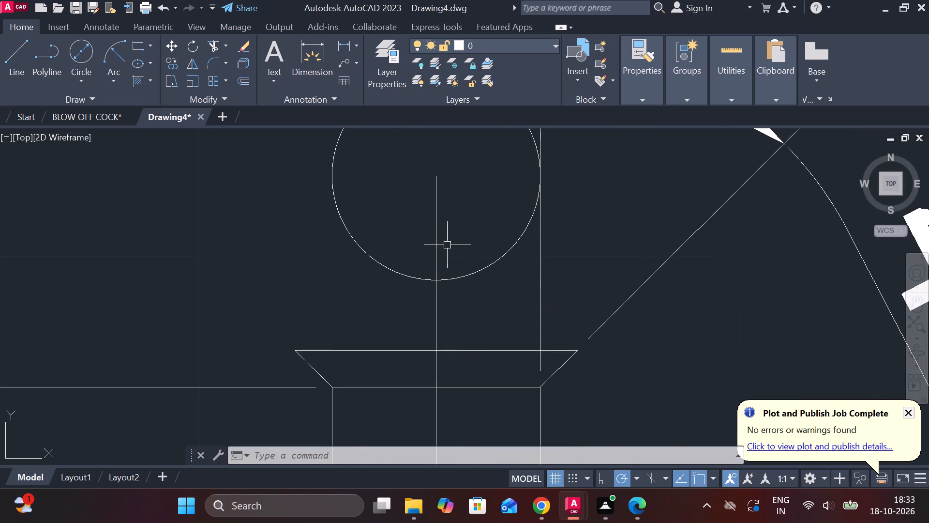
{"action": "key", "text": "l"}
{"action": "key", "text": "Return"}
{"action": "scroll", "coordinate": [510, 269], "scroll_direction": "down", "scroll_amount": 1}
{"action": "middle_click_drag", "start_coordinate": [509, 268], "coordinate": [493, 319]}
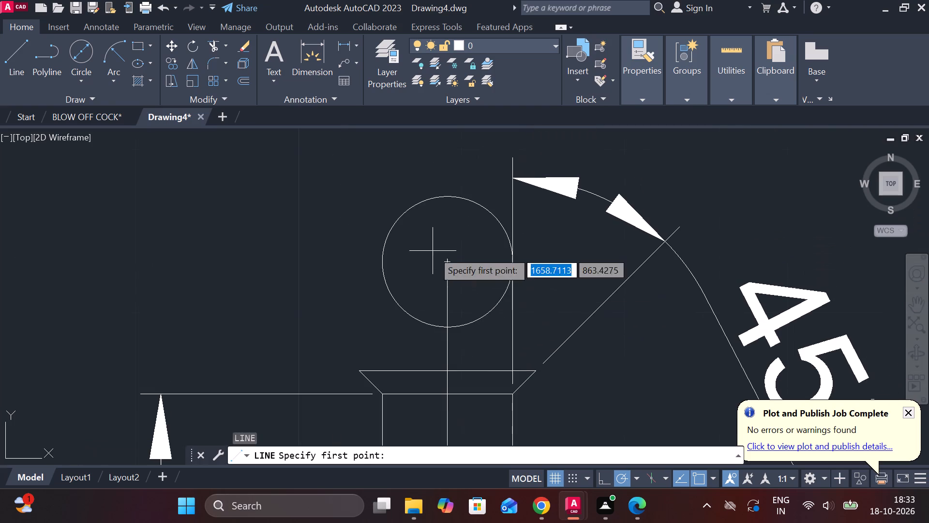
{"action": "left_click", "coordinate": [451, 264]}
{"action": "left_click", "coordinate": [369, 186]}
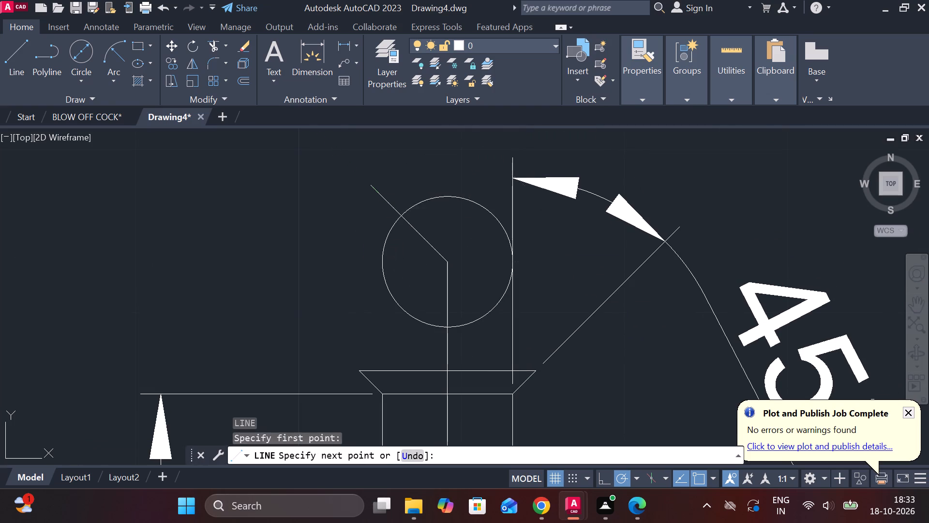
{"action": "left_click", "coordinate": [524, 335]}
{"action": "key", "text": "Escape"}
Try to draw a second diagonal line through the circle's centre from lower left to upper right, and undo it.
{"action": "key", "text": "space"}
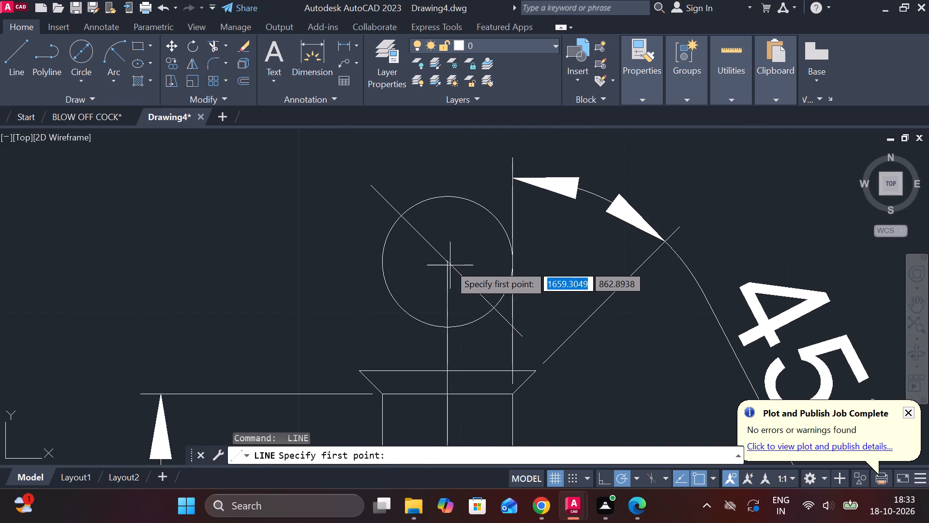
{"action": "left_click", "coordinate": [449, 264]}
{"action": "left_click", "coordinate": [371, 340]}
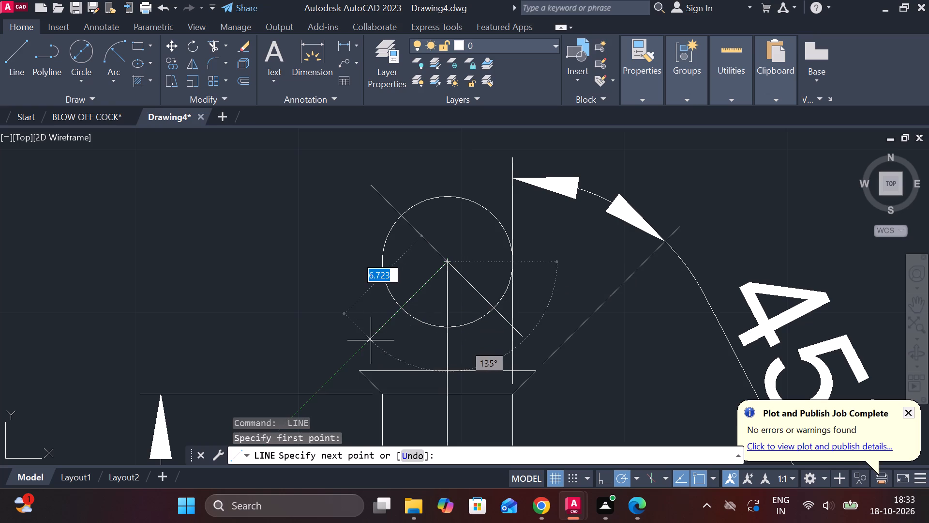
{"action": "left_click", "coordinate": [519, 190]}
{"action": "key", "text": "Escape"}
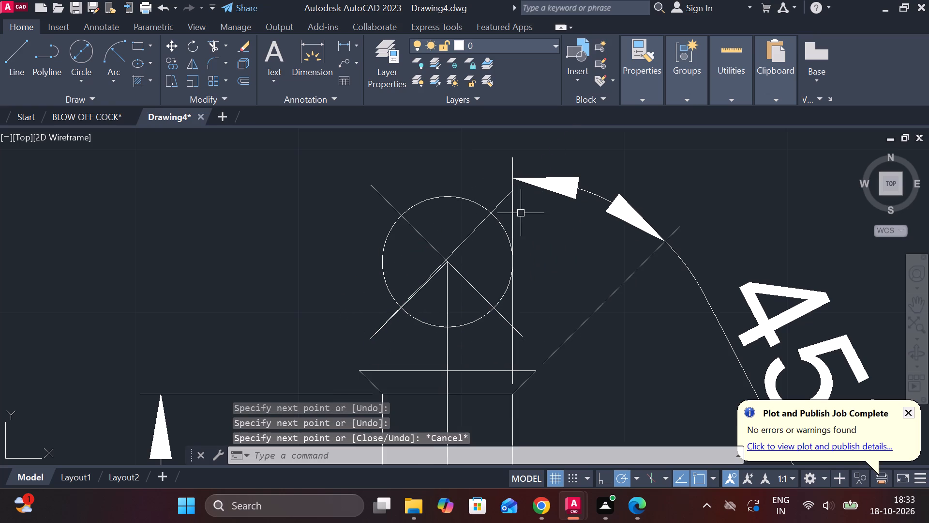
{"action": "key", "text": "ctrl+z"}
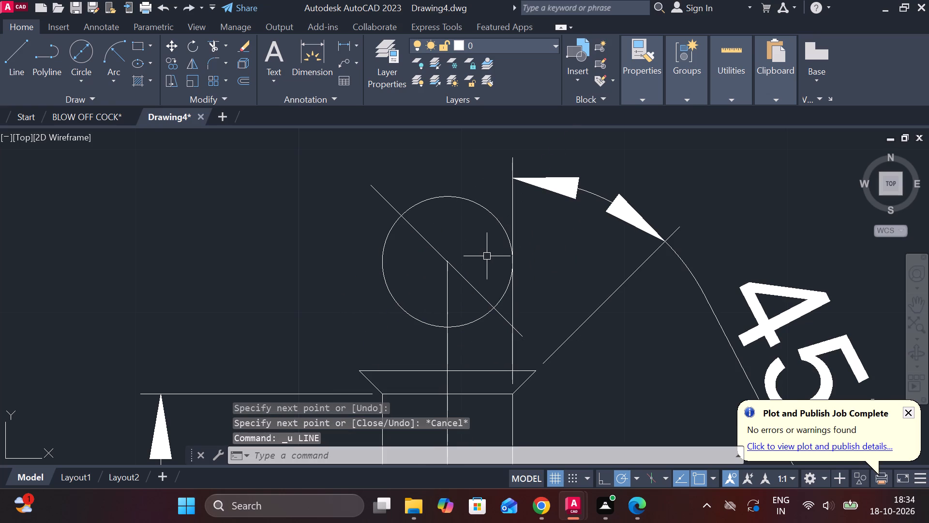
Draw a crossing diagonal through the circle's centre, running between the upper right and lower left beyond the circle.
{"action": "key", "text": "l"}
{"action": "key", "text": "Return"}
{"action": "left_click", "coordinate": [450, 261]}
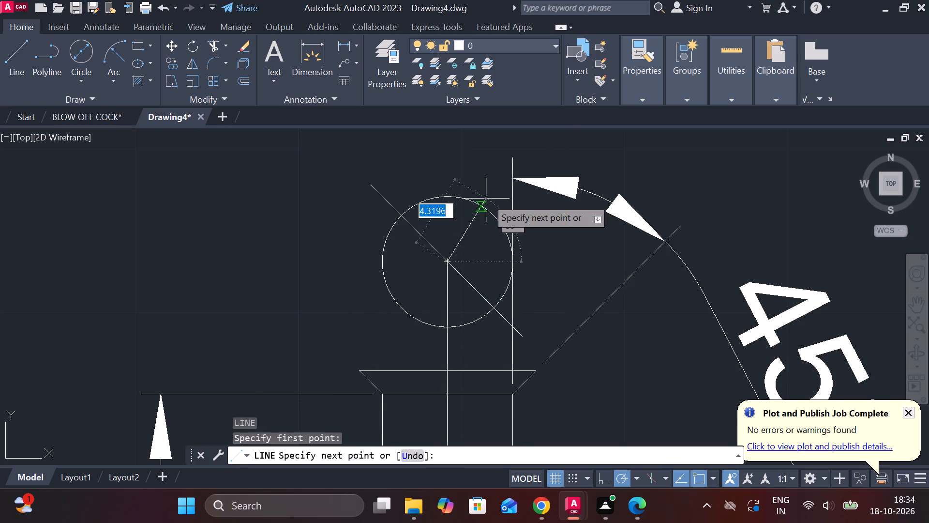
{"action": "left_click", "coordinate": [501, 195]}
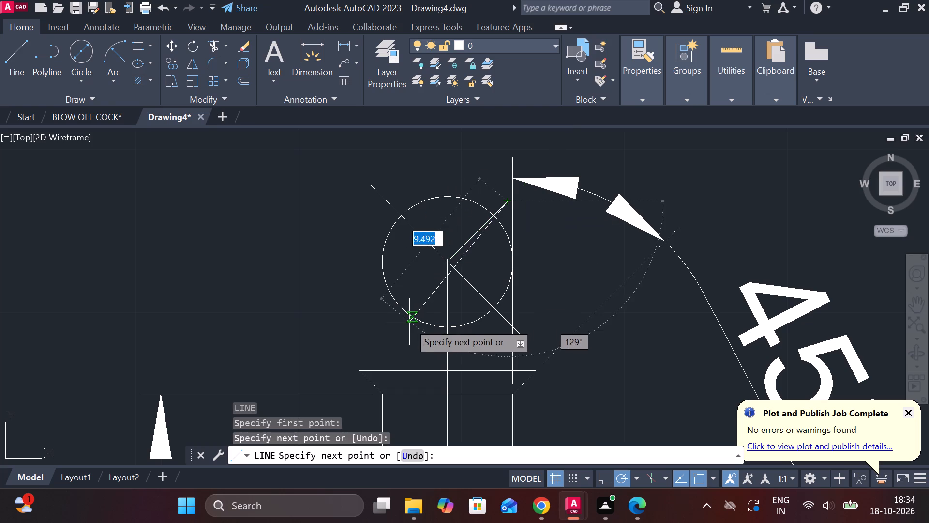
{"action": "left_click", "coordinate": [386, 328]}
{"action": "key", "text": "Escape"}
Trim away the whole crossing diagonal and cut the upper-left to lower-right diagonal back to the circle.
{"action": "type", "text": "TR"}
{"action": "key", "text": "space"}
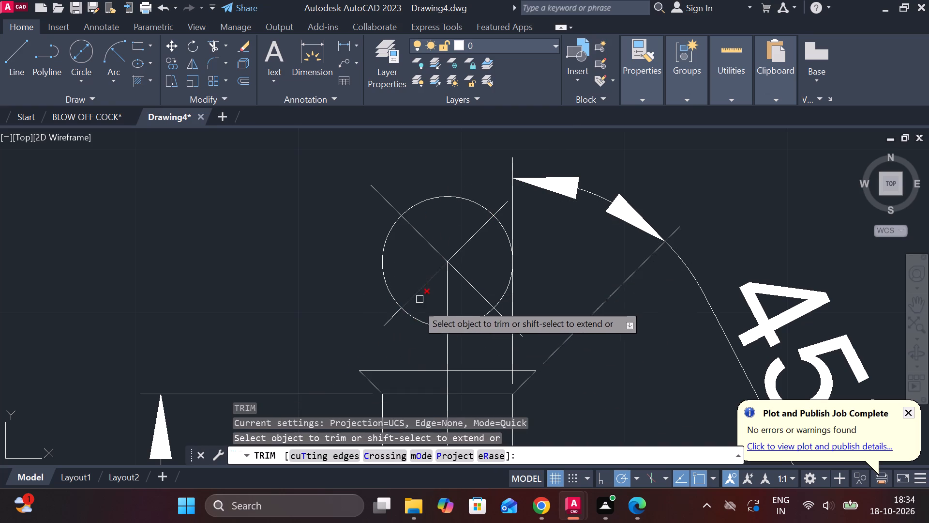
{"action": "left_click", "coordinate": [392, 321]}
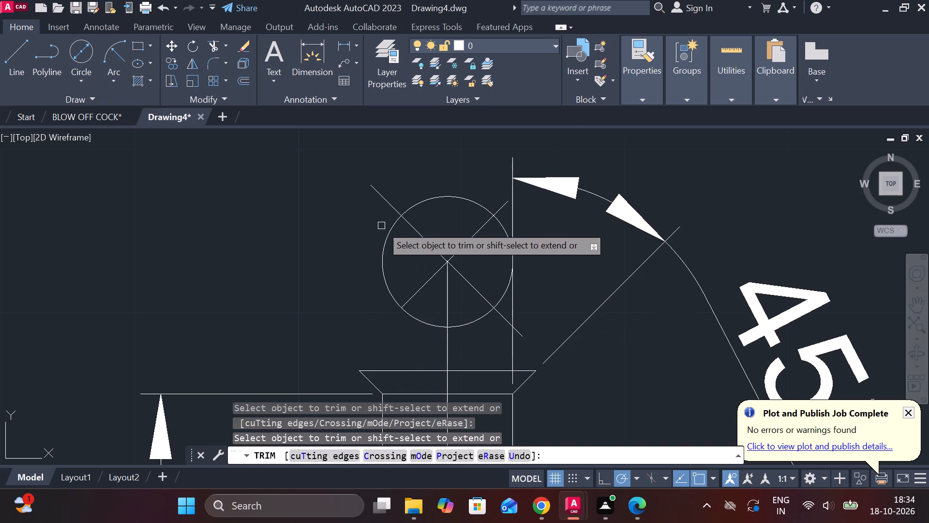
{"action": "left_click", "coordinate": [425, 285]}
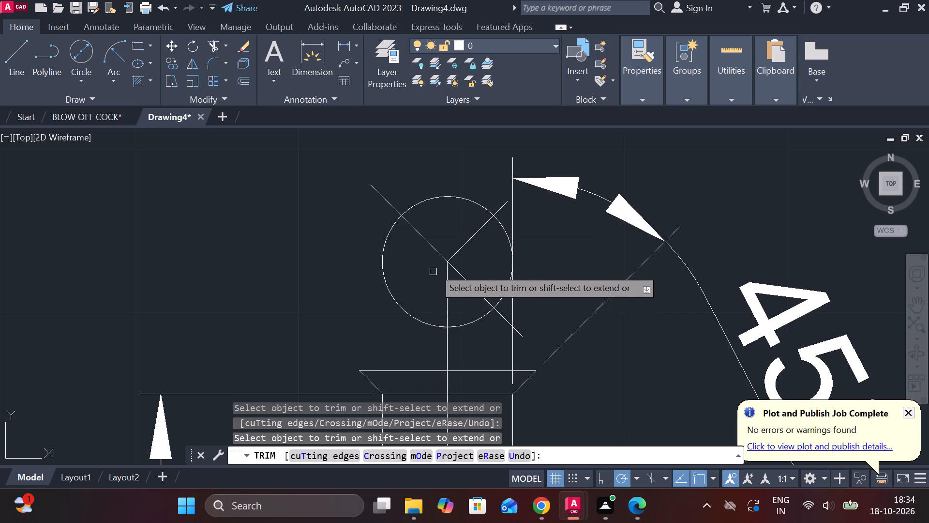
{"action": "left_click", "coordinate": [469, 241]}
{"action": "left_click", "coordinate": [501, 209]}
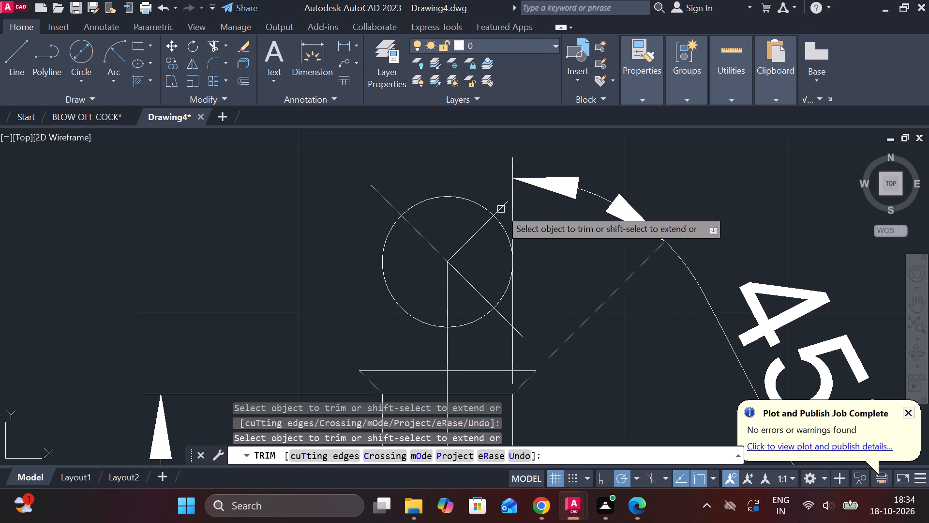
{"action": "left_click", "coordinate": [501, 209]}
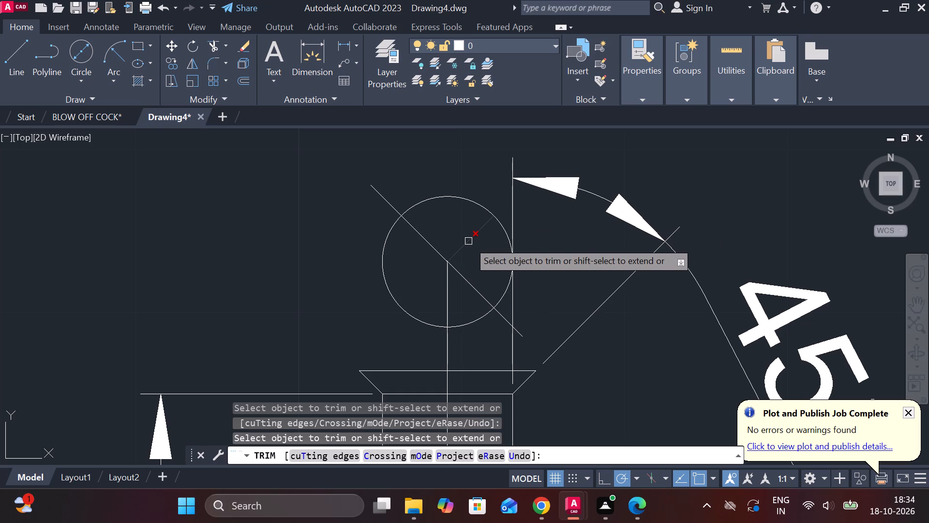
{"action": "left_click", "coordinate": [468, 241]}
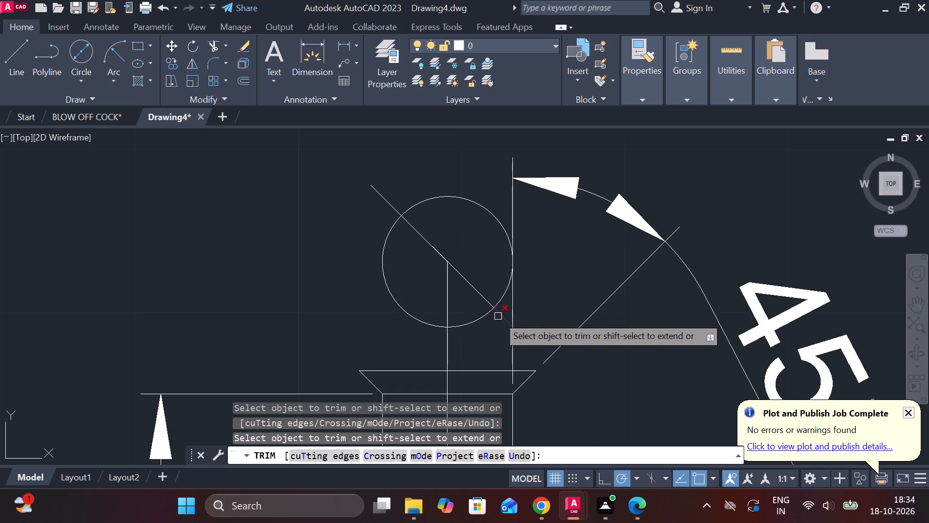
{"action": "left_click", "coordinate": [498, 316]}
{"action": "left_click", "coordinate": [435, 246]}
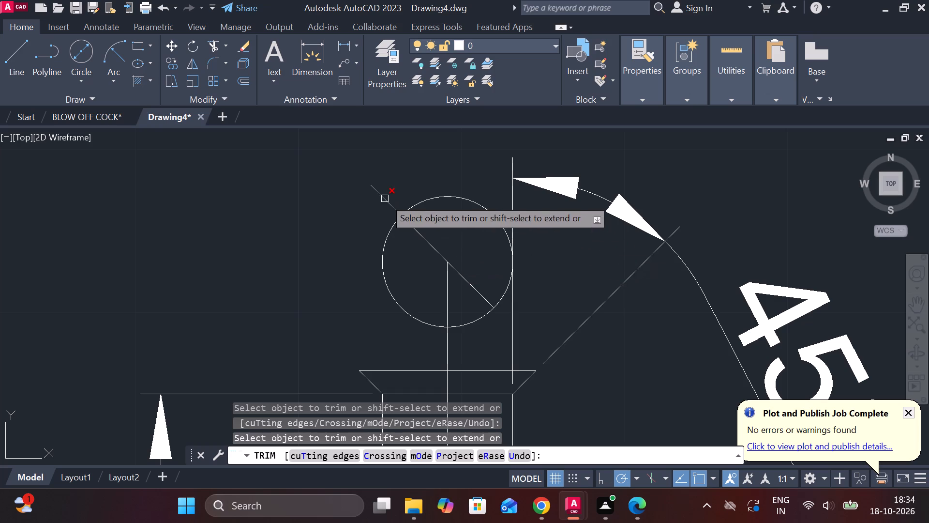
{"action": "left_click", "coordinate": [385, 199]}
{"action": "left_click", "coordinate": [379, 198]}
{"action": "key", "text": "Escape"}
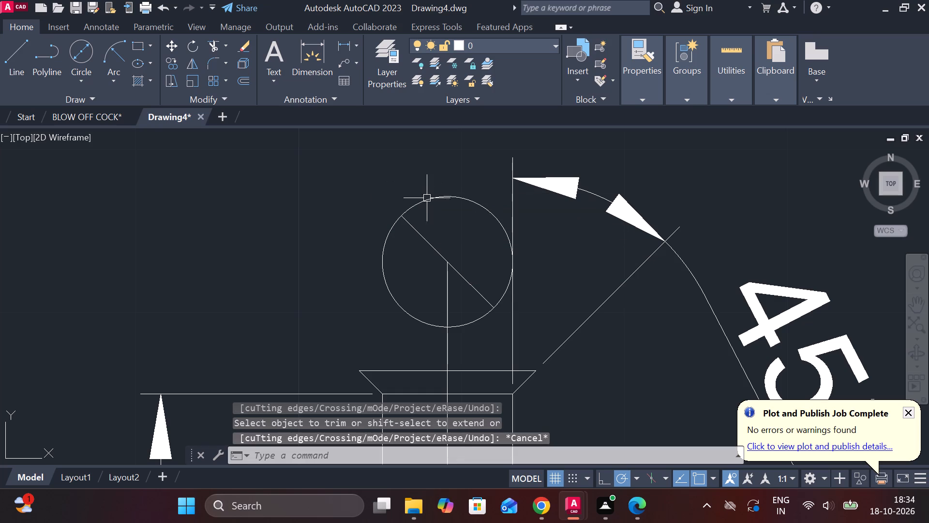
Join the two collinear halves of the diagonal inside the circle into one line.
{"action": "left_click", "coordinate": [424, 241]}
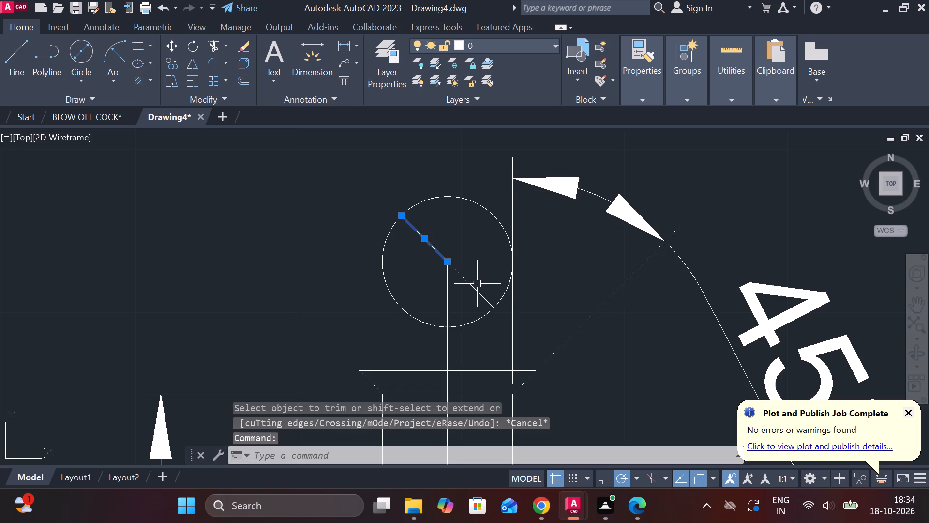
{"action": "left_click", "coordinate": [474, 289]}
{"action": "key", "text": "j"}
{"action": "key", "text": "Return"}
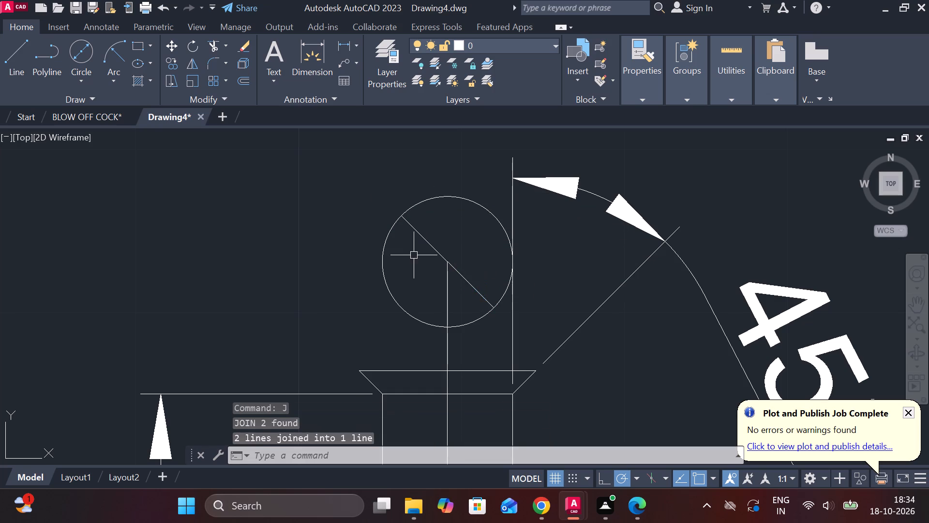
Offset the circle's diagonal line by 0.5 to both sides to form the edges of the screw slot.
{"action": "left_click", "coordinate": [437, 253]}
{"action": "key", "text": "o"}
{"action": "key", "text": "Return"}
{"action": "key", "text": "Return"}
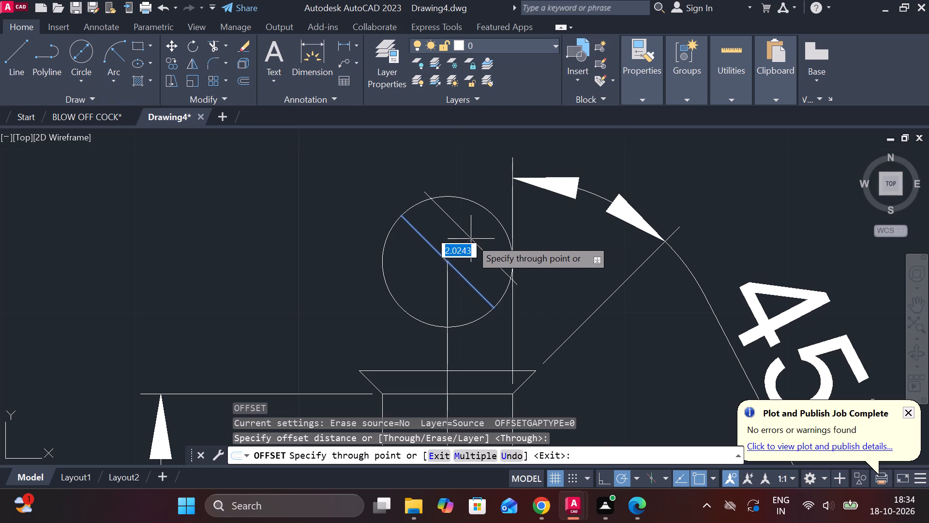
{"action": "key", "text": "period"}
{"action": "key", "text": "5"}
{"action": "key", "text": "Return"}
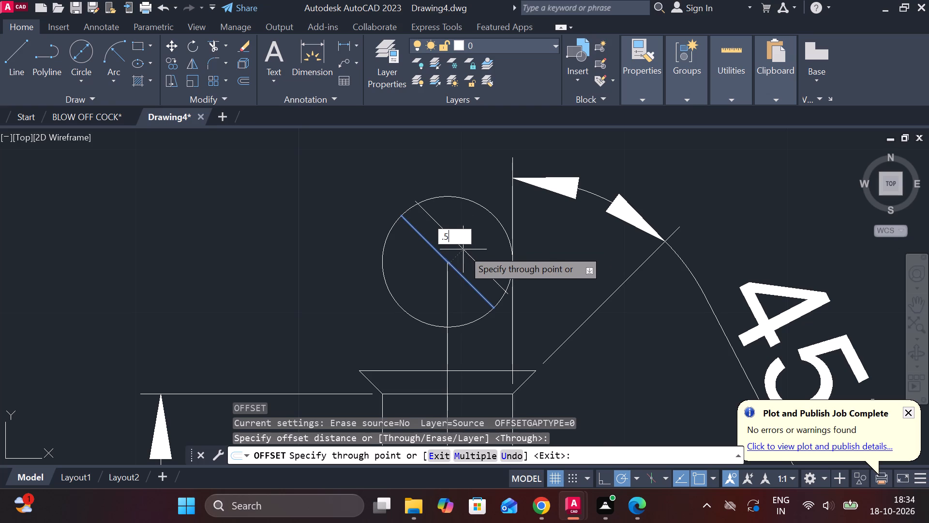
{"action": "left_click", "coordinate": [447, 257]}
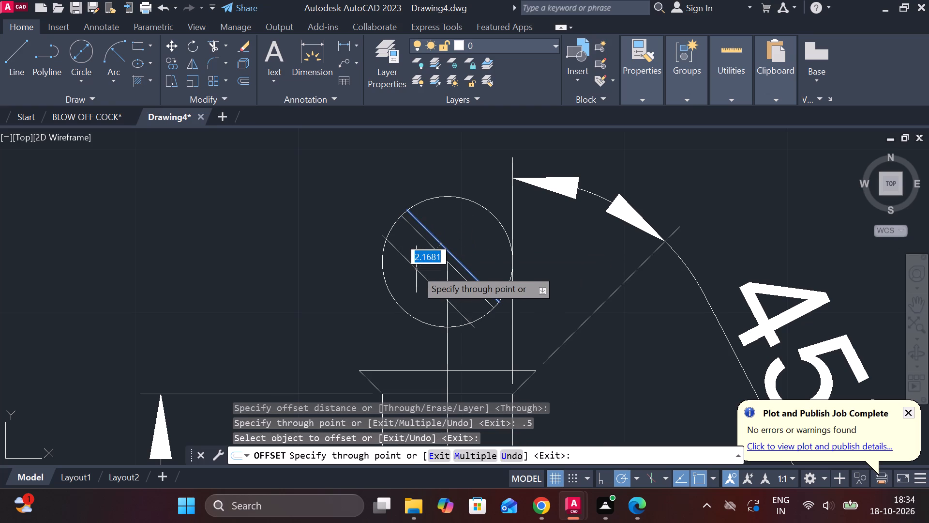
{"action": "key", "text": "period"}
{"action": "key", "text": "5"}
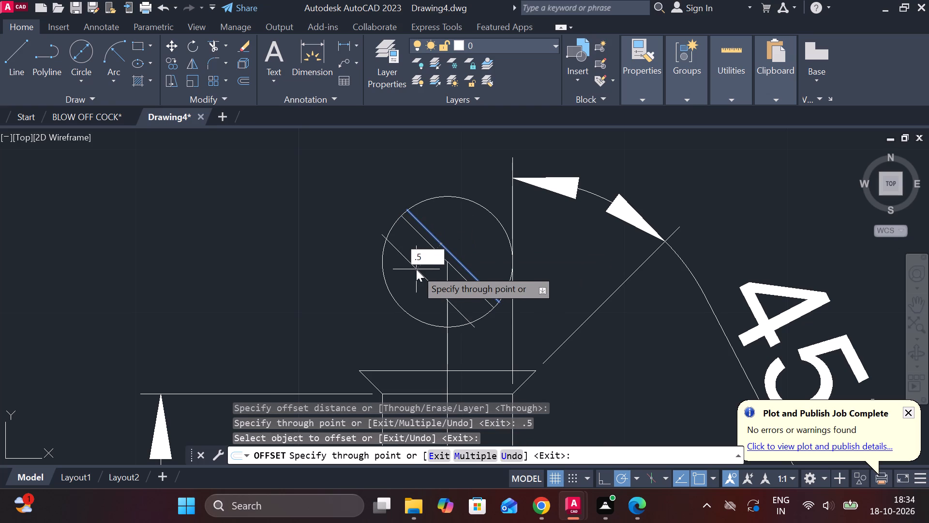
{"action": "key", "text": "Return"}
{"action": "left_click", "coordinate": [472, 287]}
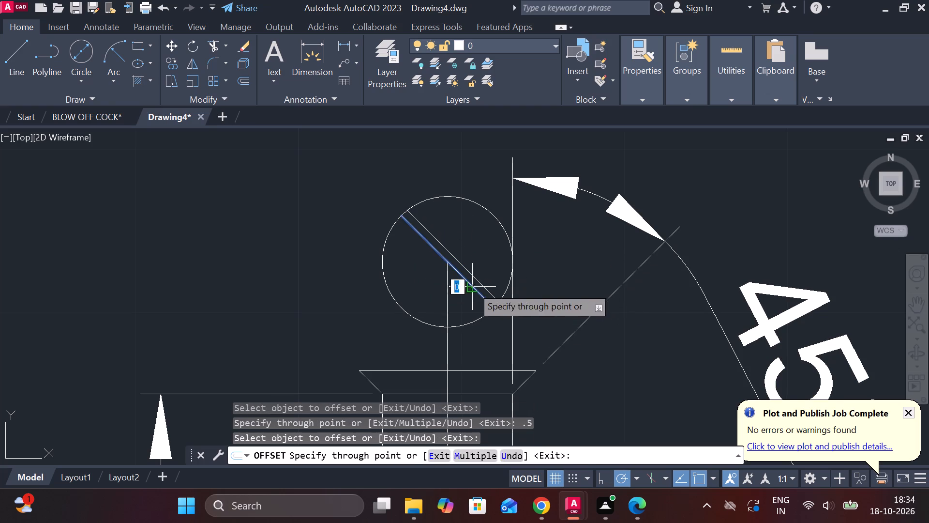
{"action": "type", "text": ".5"}
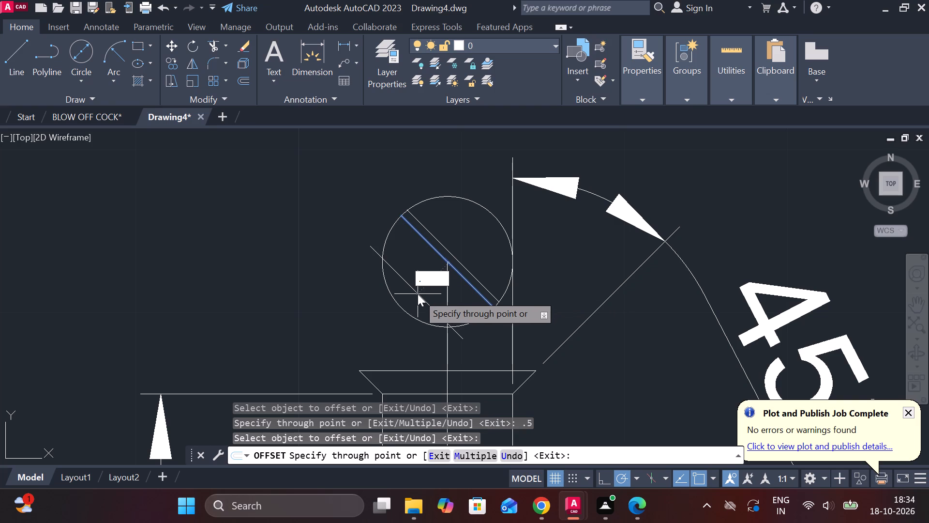
{"action": "key", "text": "Return"}
{"action": "key", "text": "Escape"}
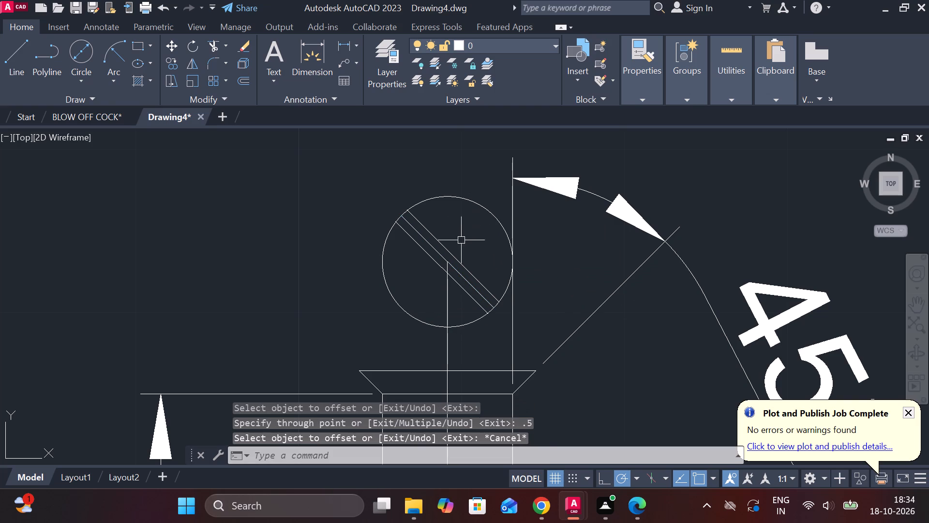
Erase the middle diagonal line between the two slot edges in the circle.
{"action": "scroll", "coordinate": [451, 246], "scroll_direction": "up", "scroll_amount": 1}
{"action": "left_click", "coordinate": [435, 261]}
{"action": "type", "text": "E"}
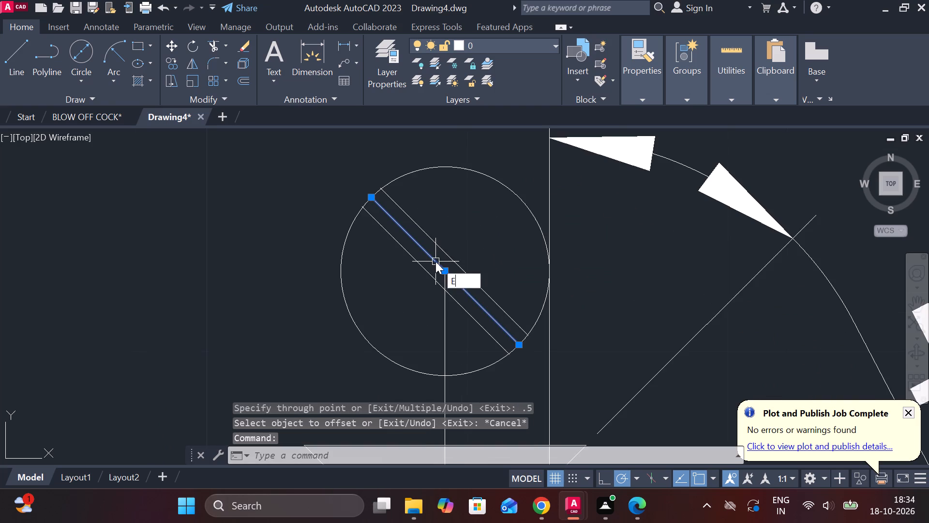
{"action": "key", "text": "space"}
Lengthen the screw's vertical centreline upward through the circle to a point just above it.
{"action": "left_click", "coordinate": [447, 336]}
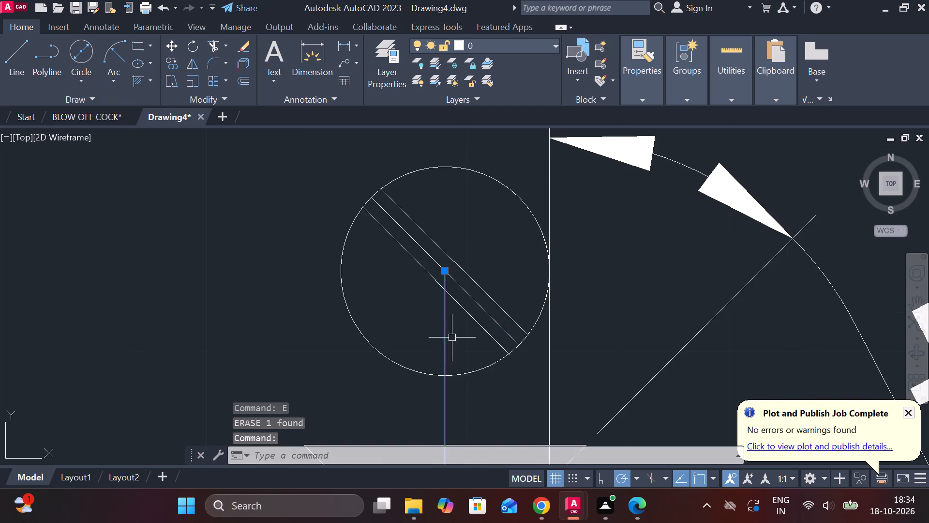
{"action": "scroll", "coordinate": [457, 343], "scroll_direction": "down", "scroll_amount": 1}
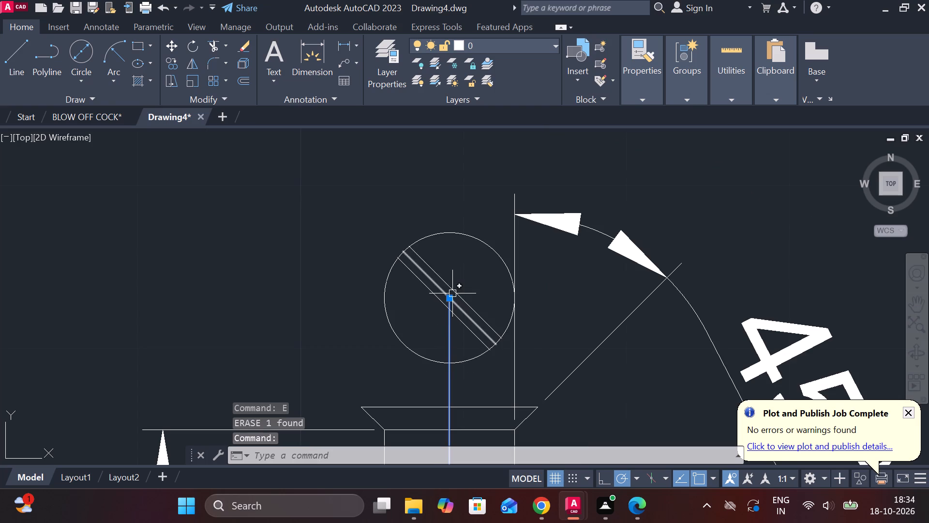
{"action": "left_click", "coordinate": [493, 331]}
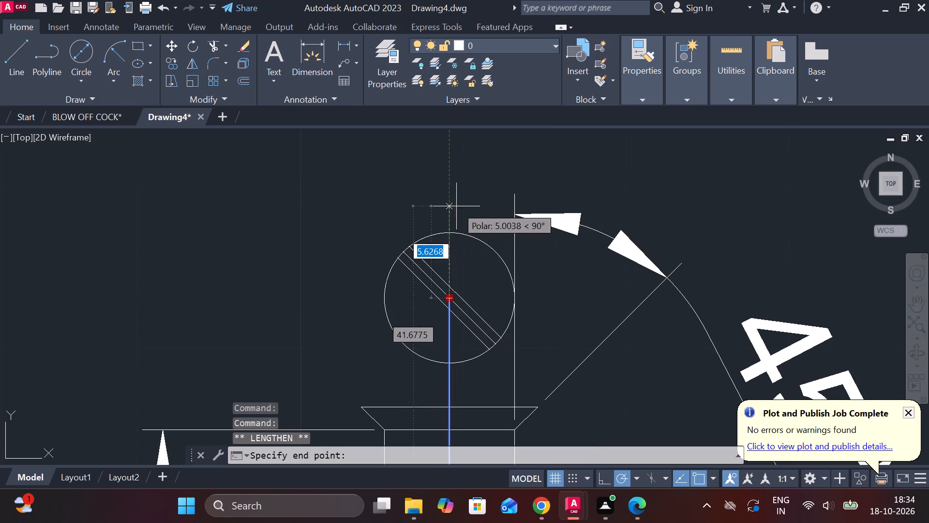
{"action": "left_click", "coordinate": [455, 194]}
{"action": "key", "text": "Escape"}
Draw a horizontal line 8 long across the circle, from its left quadrant to its right quadrant.
{"action": "key", "text": "l"}
{"action": "key", "text": "Return"}
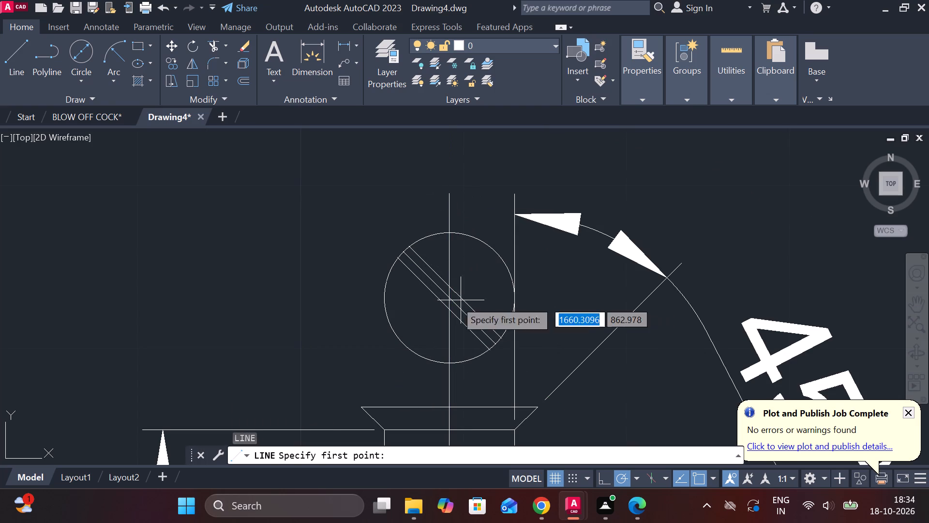
{"action": "left_click", "coordinate": [375, 299]}
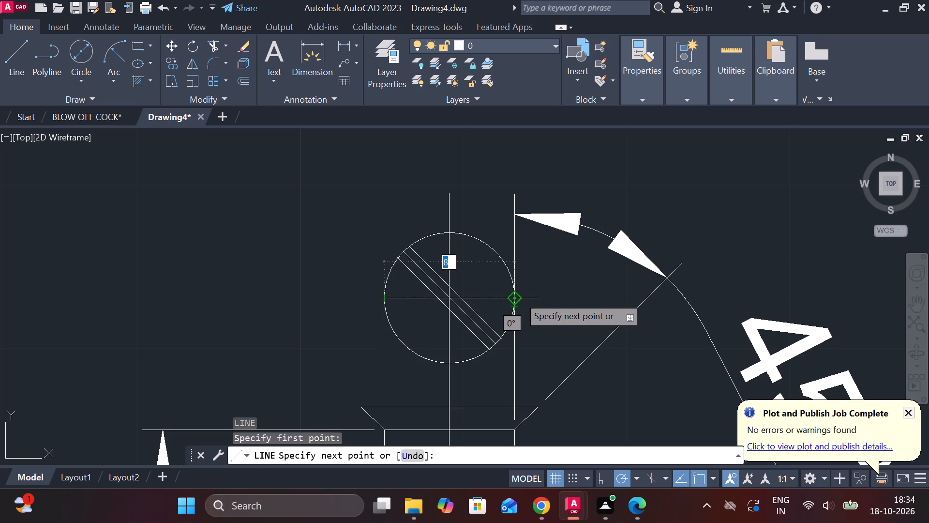
{"action": "left_click", "coordinate": [519, 296]}
{"action": "key", "text": "Escape"}
Set the linetype of the circle's horizontal line and the vertical centreline to CENTER2.
{"action": "left_click", "coordinate": [506, 296]}
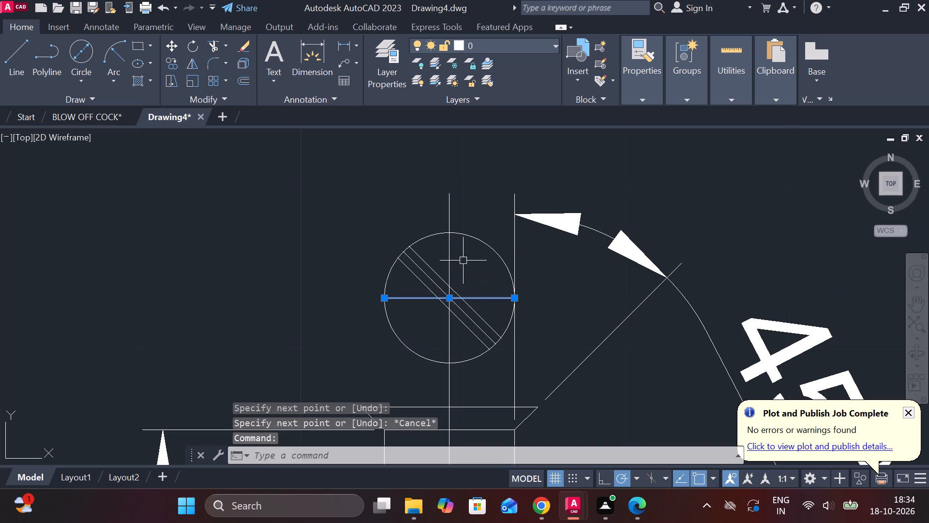
{"action": "left_click", "coordinate": [450, 253]}
{"action": "left_click", "coordinate": [656, 100]}
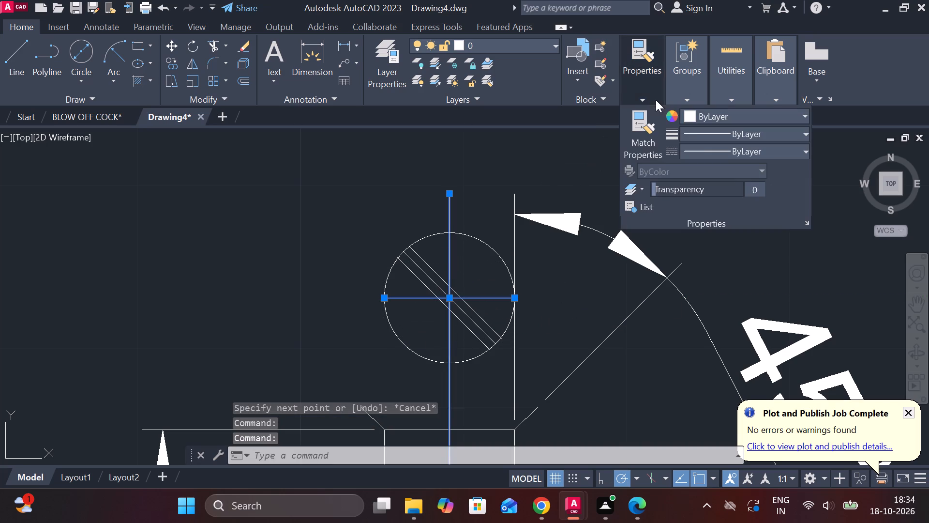
{"action": "left_click", "coordinate": [730, 148]}
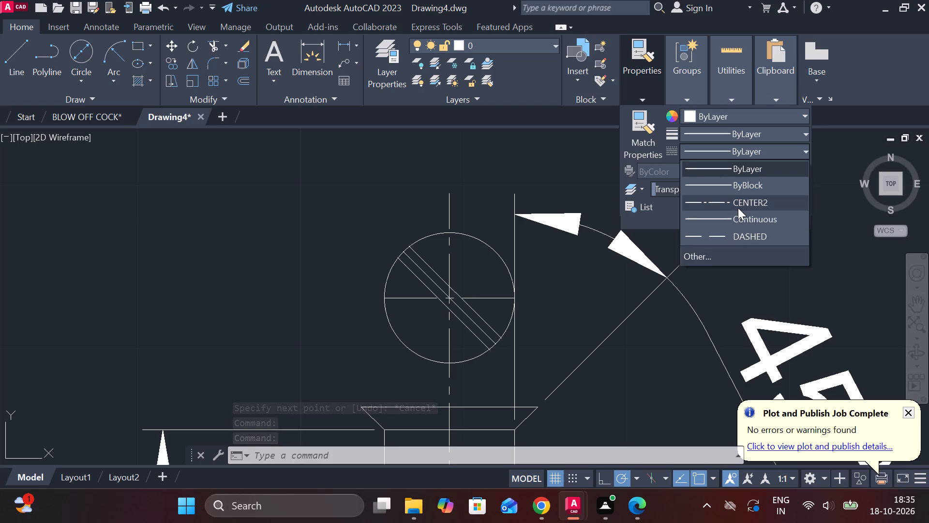
{"action": "left_click", "coordinate": [738, 208]}
{"action": "key", "text": "Escape"}
Look over the finished M8 screw and the other part views across the drawing.
{"action": "scroll", "coordinate": [683, 258], "scroll_direction": "down", "scroll_amount": 1}
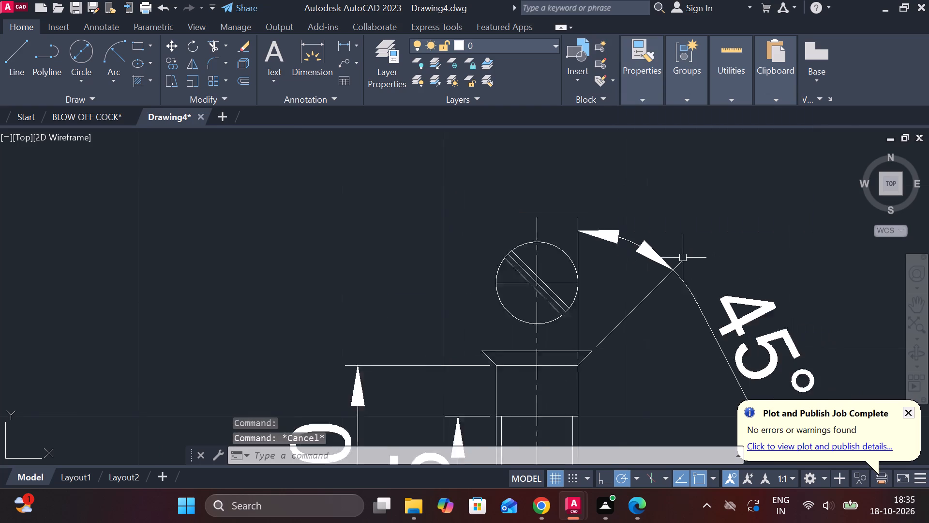
{"action": "scroll", "coordinate": [683, 258], "scroll_direction": "down", "scroll_amount": 1}
{"action": "middle_click_drag", "start_coordinate": [674, 313], "coordinate": [560, 195]}
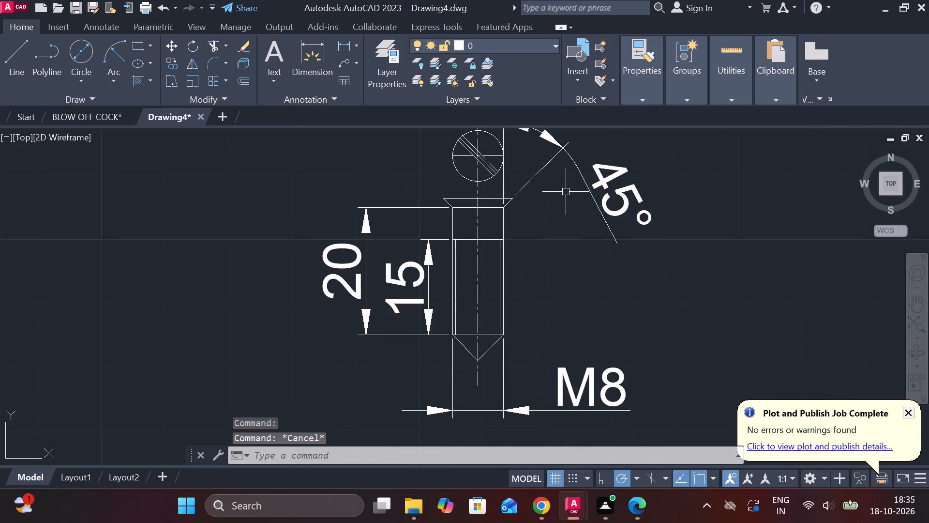
{"action": "scroll", "coordinate": [569, 300], "scroll_direction": "down", "scroll_amount": 1}
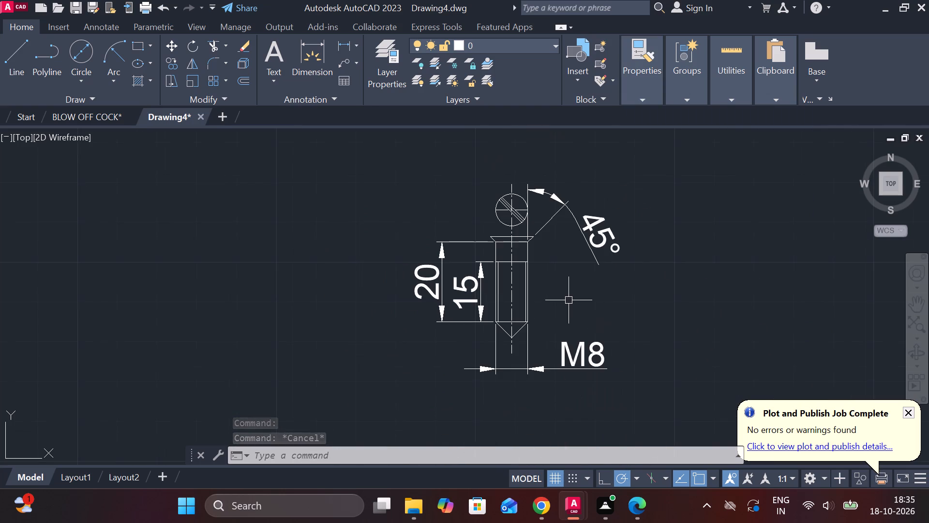
{"action": "middle_click_drag", "start_coordinate": [569, 300], "coordinate": [545, 299]}
{"action": "middle_click_drag", "start_coordinate": [549, 297], "coordinate": [522, 270]}
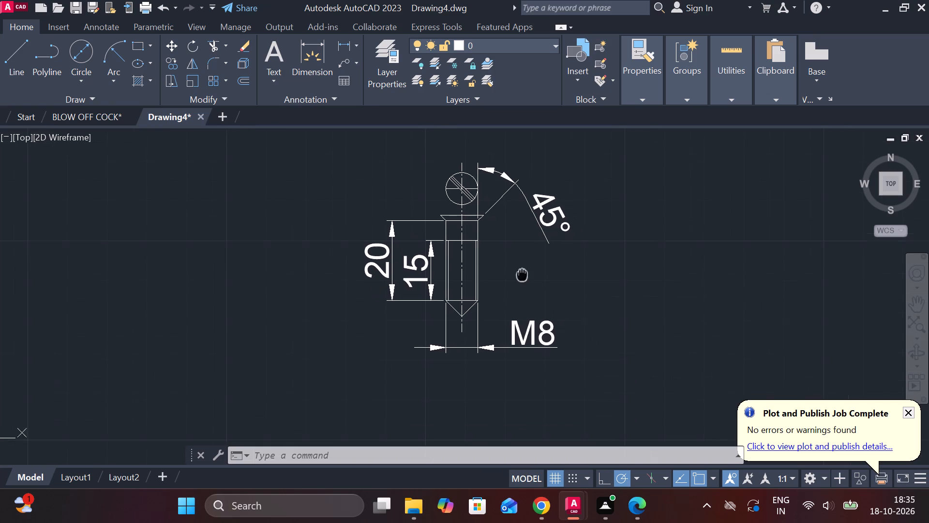
{"action": "scroll", "coordinate": [530, 265], "scroll_direction": "down", "scroll_amount": 1}
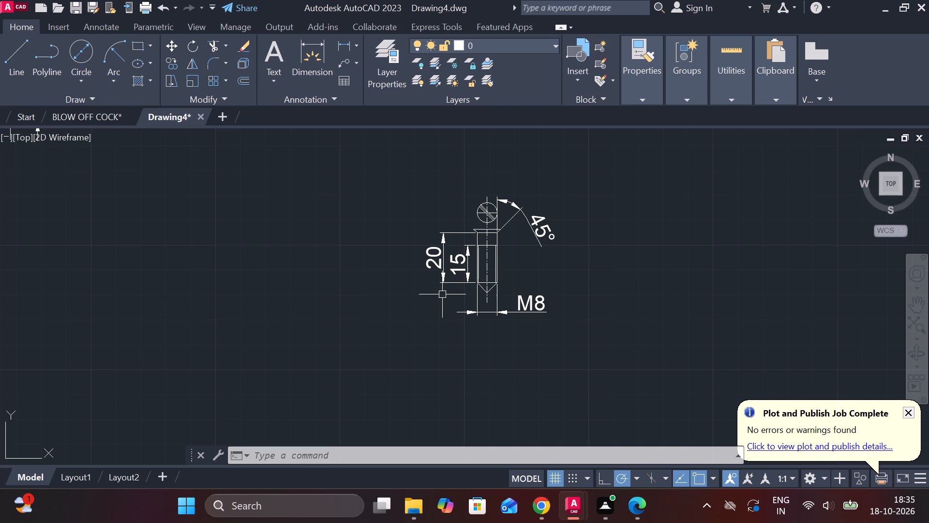
{"action": "scroll", "coordinate": [403, 308], "scroll_direction": "down", "scroll_amount": 3}
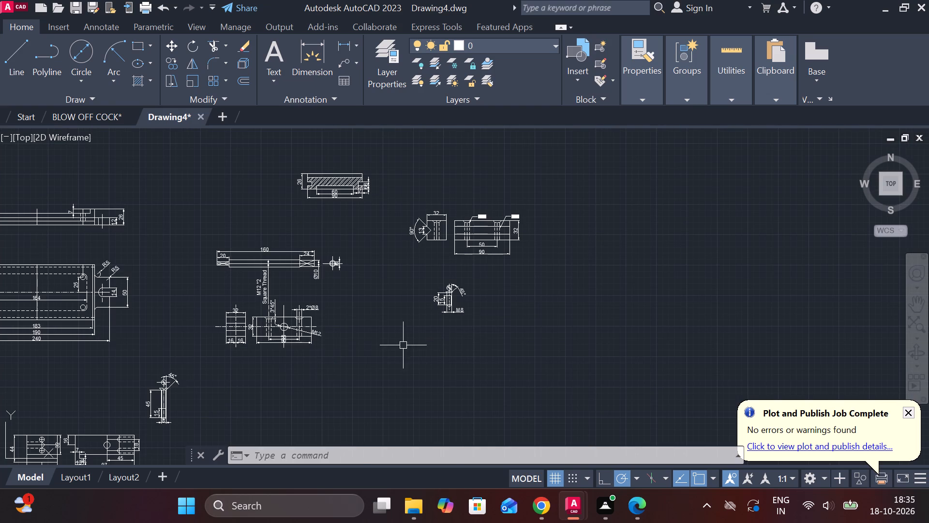
{"action": "scroll", "coordinate": [619, 298], "scroll_direction": "up", "scroll_amount": 2}
{"action": "middle_click", "coordinate": [619, 298]}
{"action": "middle_click_drag", "start_coordinate": [493, 312], "coordinate": [491, 313]}
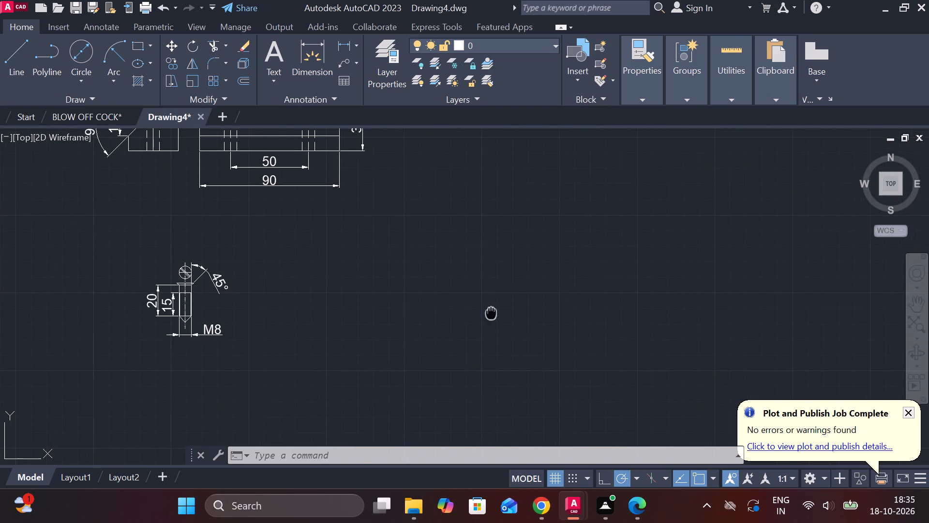
{"action": "middle_click_drag", "start_coordinate": [491, 313], "coordinate": [430, 312]}
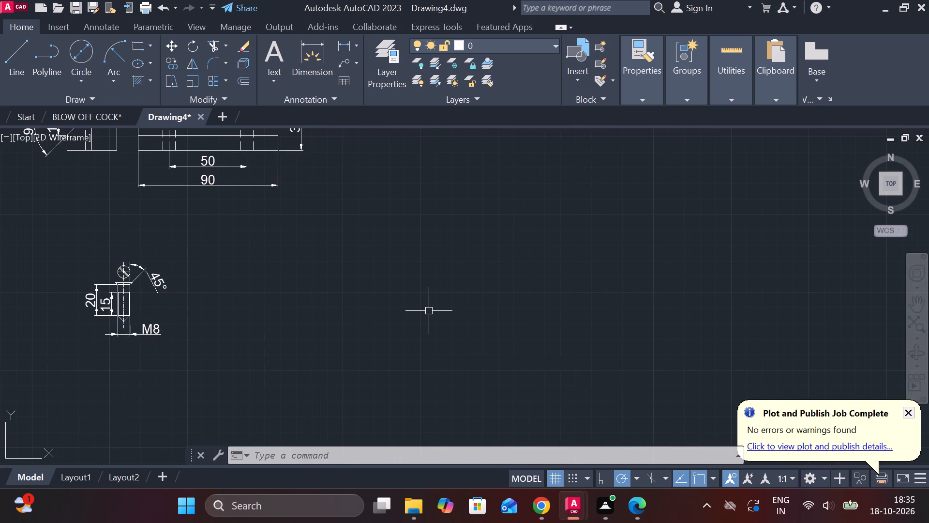
{"action": "scroll", "coordinate": [424, 313], "scroll_direction": "down", "scroll_amount": 2}
{"action": "scroll", "coordinate": [377, 316], "scroll_direction": "up", "scroll_amount": 2}
{"action": "middle_click_drag", "start_coordinate": [384, 318], "coordinate": [548, 307]}
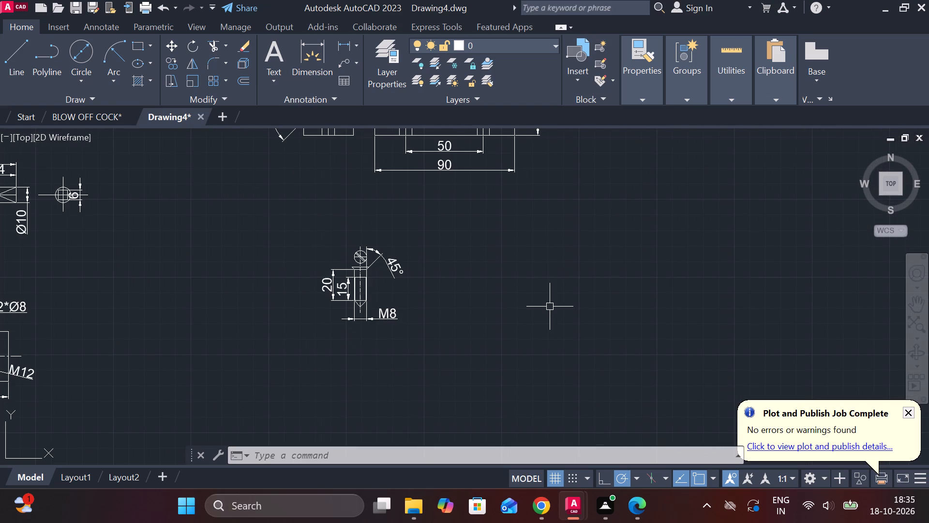
{"action": "scroll", "coordinate": [550, 307], "scroll_direction": "down", "scroll_amount": 1}
{"action": "scroll", "coordinate": [226, 316], "scroll_direction": "down", "scroll_amount": 2}
{"action": "middle_click_drag", "start_coordinate": [262, 319], "coordinate": [354, 309]}
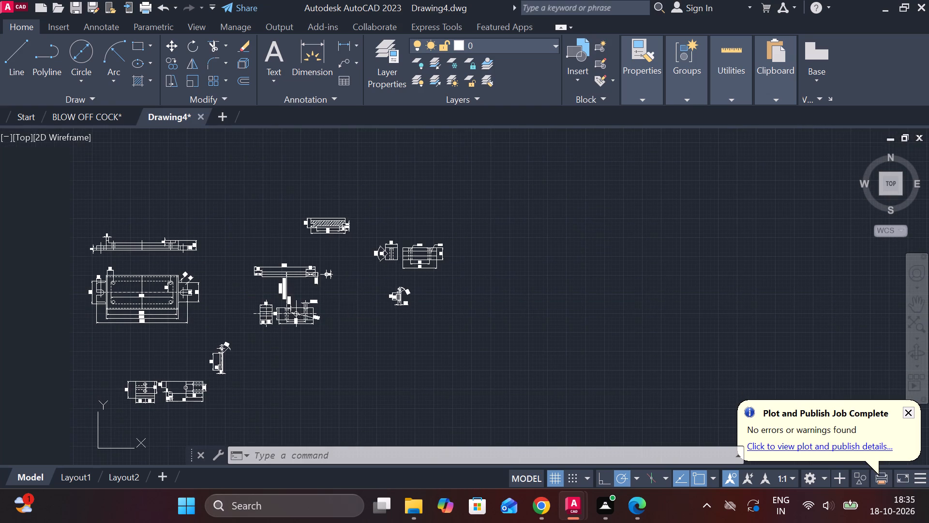
{"action": "scroll", "coordinate": [268, 308], "scroll_direction": "up", "scroll_amount": 3}
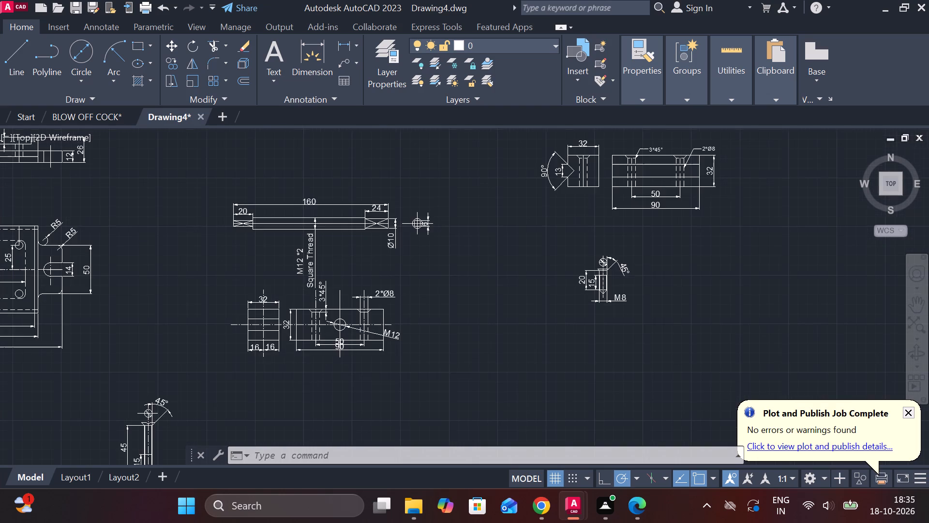
{"action": "scroll", "coordinate": [270, 318], "scroll_direction": "up", "scroll_amount": 1}
{"action": "middle_click_drag", "start_coordinate": [288, 323], "coordinate": [482, 214]}
{"action": "scroll", "coordinate": [482, 214], "scroll_direction": "down", "scroll_amount": 2}
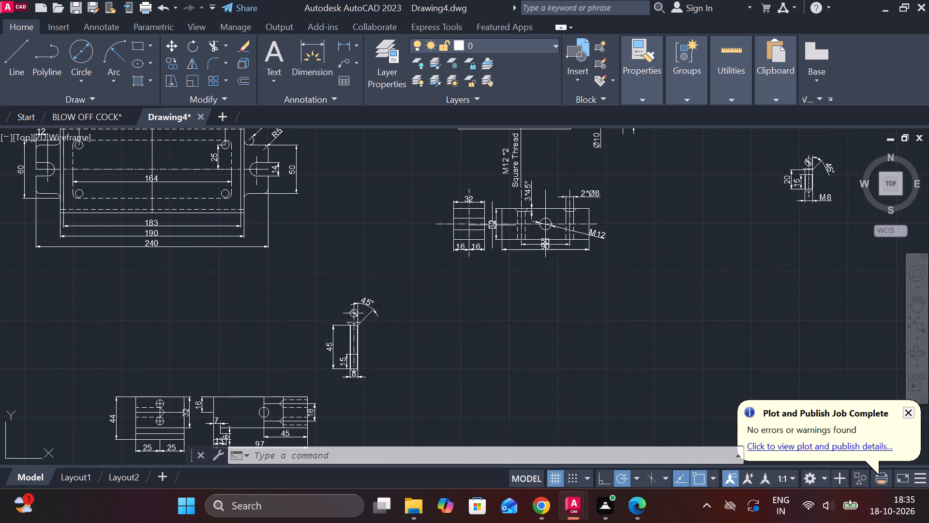
{"action": "scroll", "coordinate": [362, 279], "scroll_direction": "down", "scroll_amount": 1}
{"action": "middle_click_drag", "start_coordinate": [297, 320], "coordinate": [512, 262]}
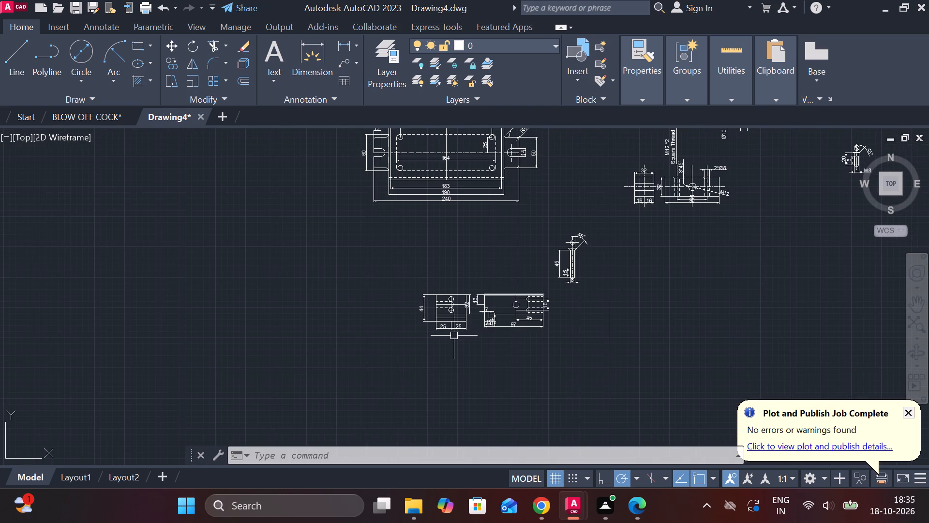
Move the 32 height dimension about 9 farther right so its text clears the edge of the 50-wide block view.
{"action": "scroll", "coordinate": [454, 336], "scroll_direction": "up", "scroll_amount": 3}
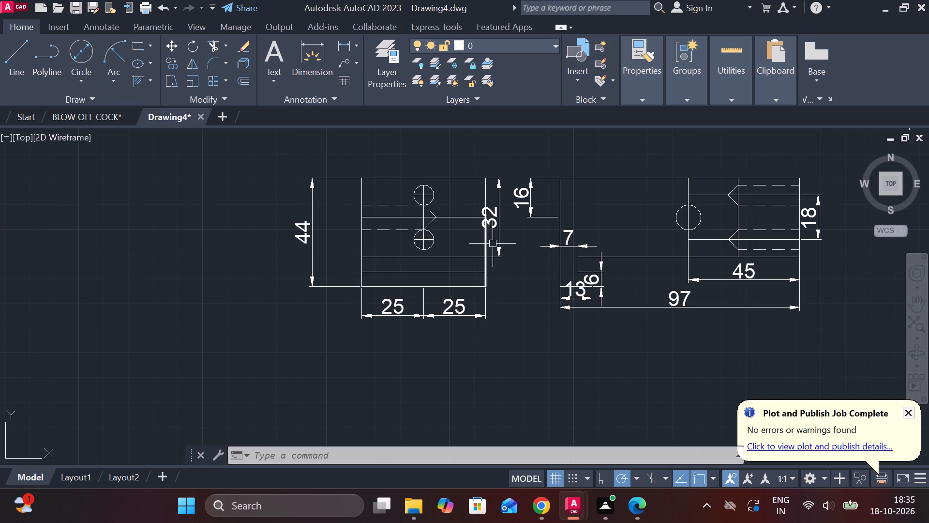
{"action": "scroll", "coordinate": [493, 244], "scroll_direction": "up", "scroll_amount": 1}
{"action": "scroll", "coordinate": [496, 250], "scroll_direction": "down", "scroll_amount": 1}
{"action": "scroll", "coordinate": [496, 226], "scroll_direction": "up", "scroll_amount": 1}
{"action": "left_click", "coordinate": [496, 226]}
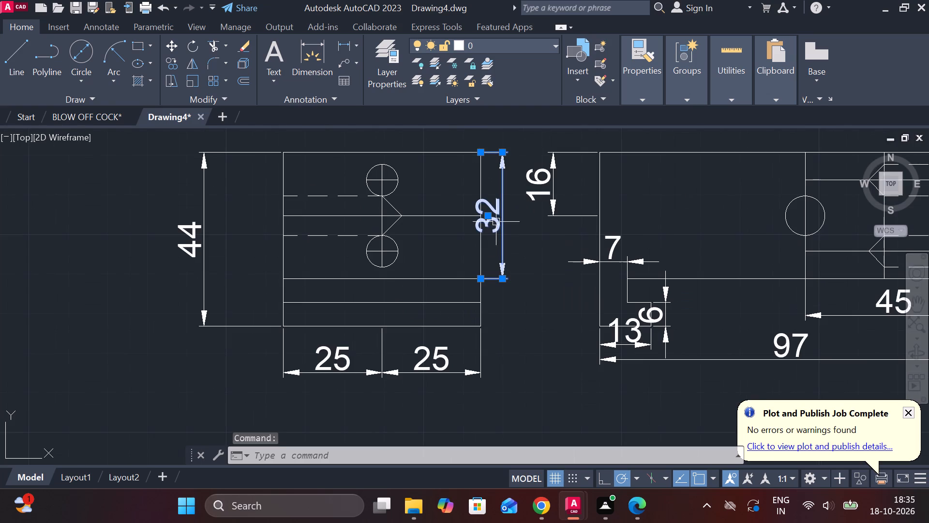
{"action": "left_click", "coordinate": [488, 216]}
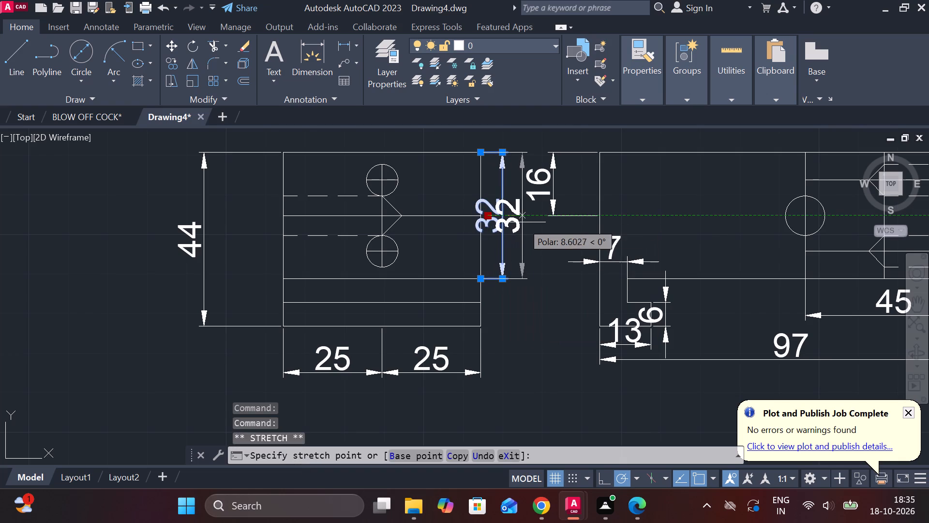
{"action": "left_click", "coordinate": [523, 222]}
{"action": "key", "text": "Escape"}
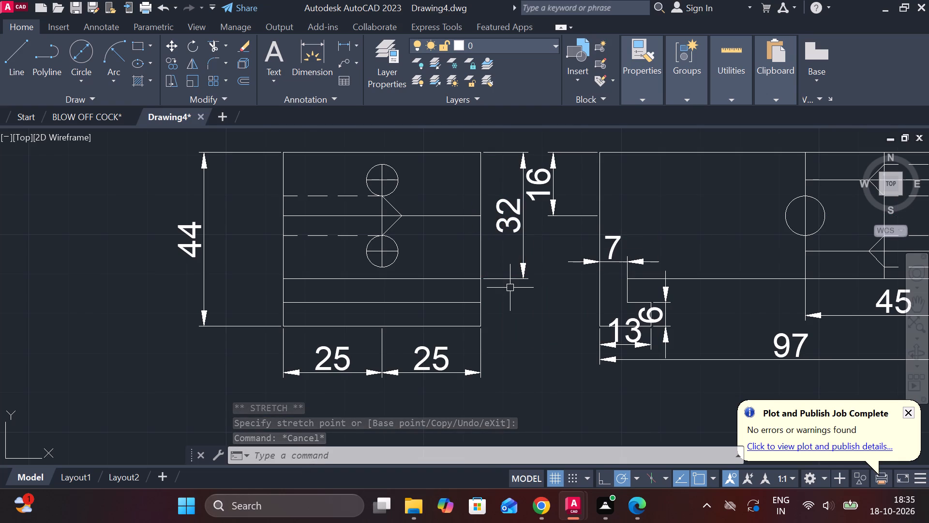
Copy the 50-wide block view with its two 25 dimensions to the empty area right of the 45-long screw.
{"action": "scroll", "coordinate": [420, 275], "scroll_direction": "down", "scroll_amount": 1}
{"action": "left_click", "coordinate": [274, 191]}
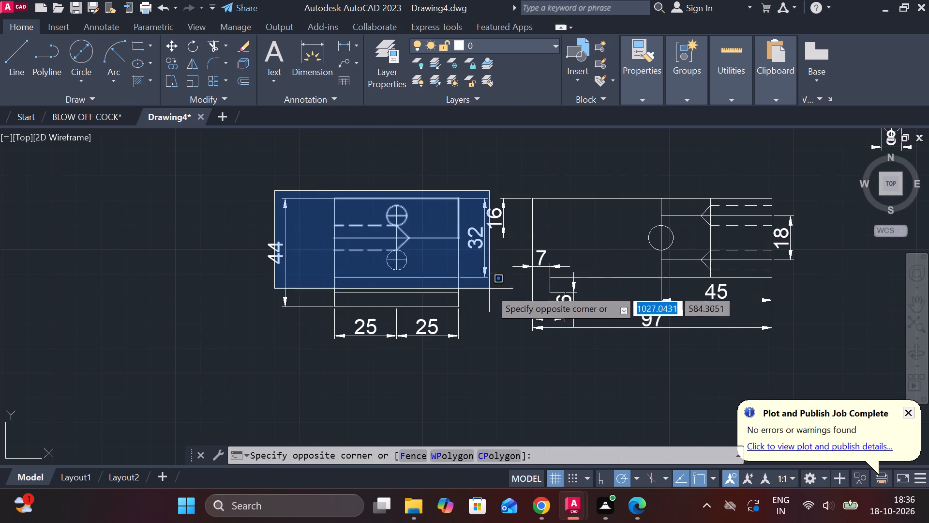
{"action": "left_click", "coordinate": [480, 357]}
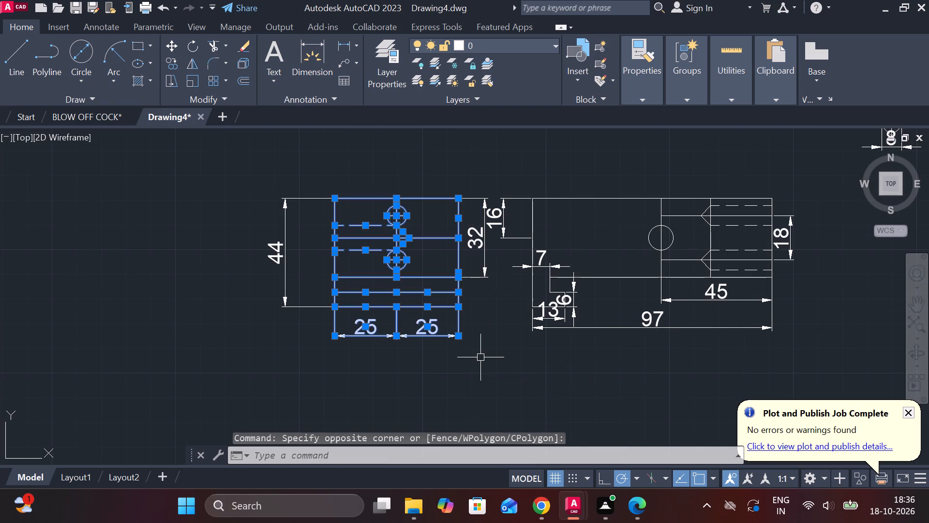
{"action": "type", "text": "CO"}
{"action": "key", "text": "Return"}
{"action": "left_click", "coordinate": [480, 357]}
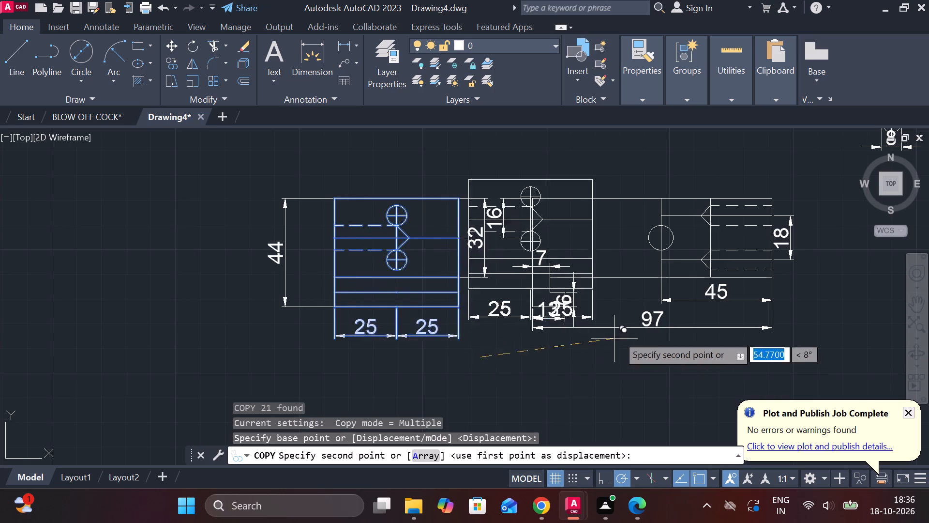
{"action": "scroll", "coordinate": [629, 330], "scroll_direction": "down", "scroll_amount": 3}
{"action": "middle_click_drag", "start_coordinate": [618, 330], "coordinate": [488, 338]}
{"action": "middle_click_drag", "start_coordinate": [691, 307], "coordinate": [571, 337]}
{"action": "scroll", "coordinate": [602, 328], "scroll_direction": "up", "scroll_amount": 2}
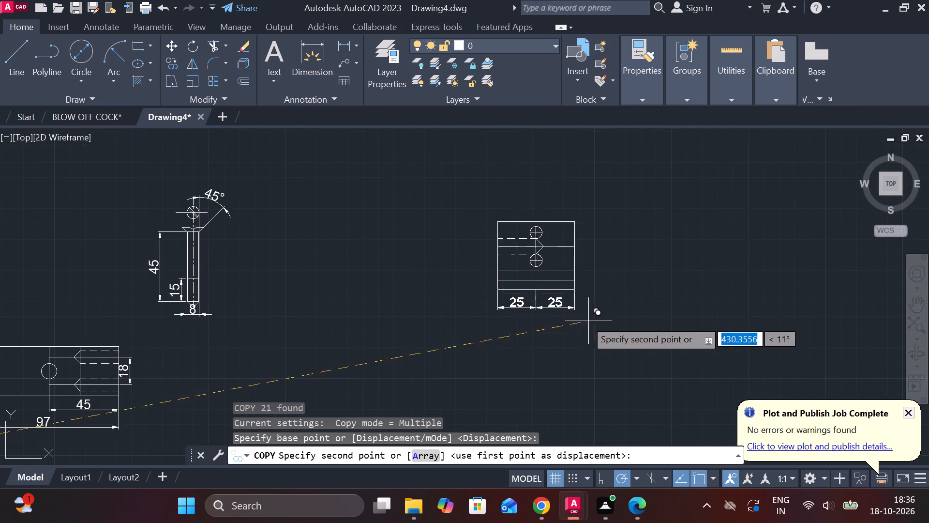
{"action": "left_click", "coordinate": [569, 313]}
{"action": "scroll", "coordinate": [569, 313], "scroll_direction": "up", "scroll_amount": 1}
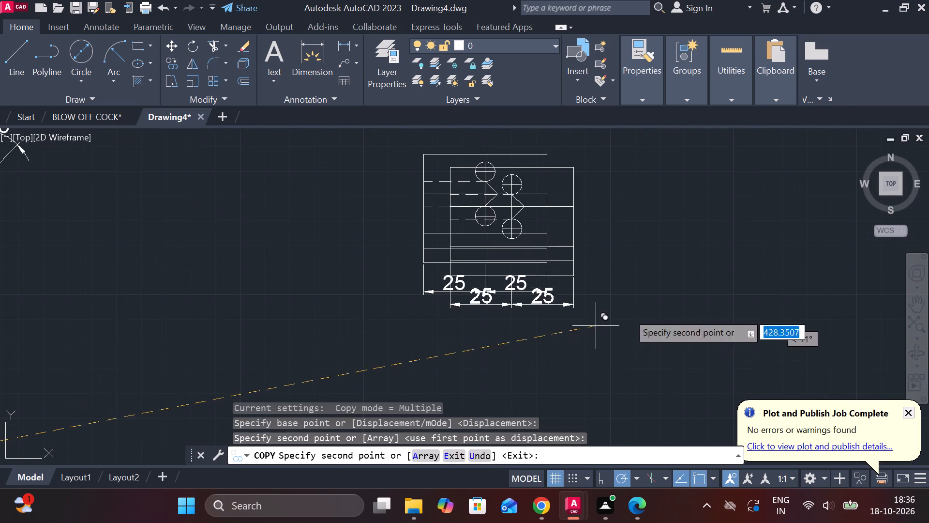
{"action": "key", "text": "Escape"}
Erase both 25 dimensions below the copied block view.
{"action": "left_click", "coordinate": [528, 290]}
{"action": "left_click", "coordinate": [457, 291]}
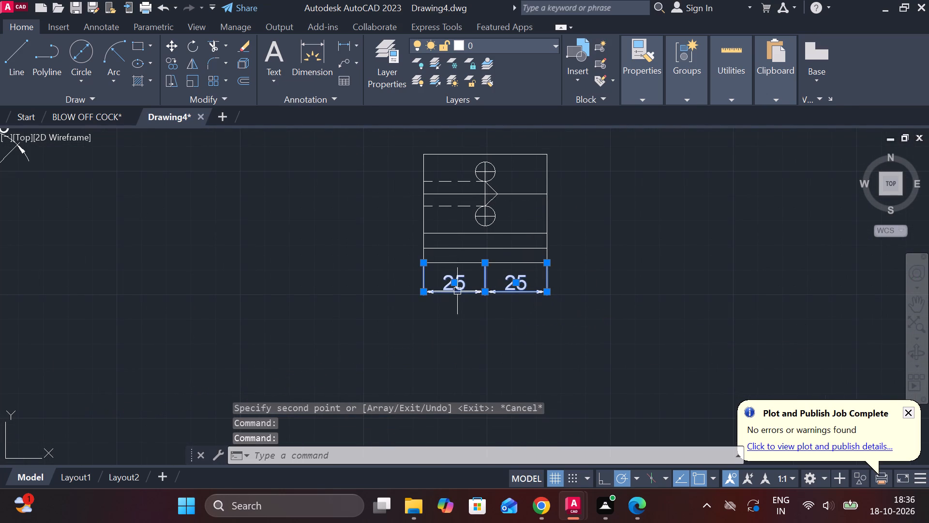
{"action": "type", "text": "E"}
{"action": "key", "text": "space"}
Erase the two dashed lines and the two slanted tip lines inside the copied block view.
{"action": "middle_click_drag", "start_coordinate": [471, 167], "coordinate": [471, 224]}
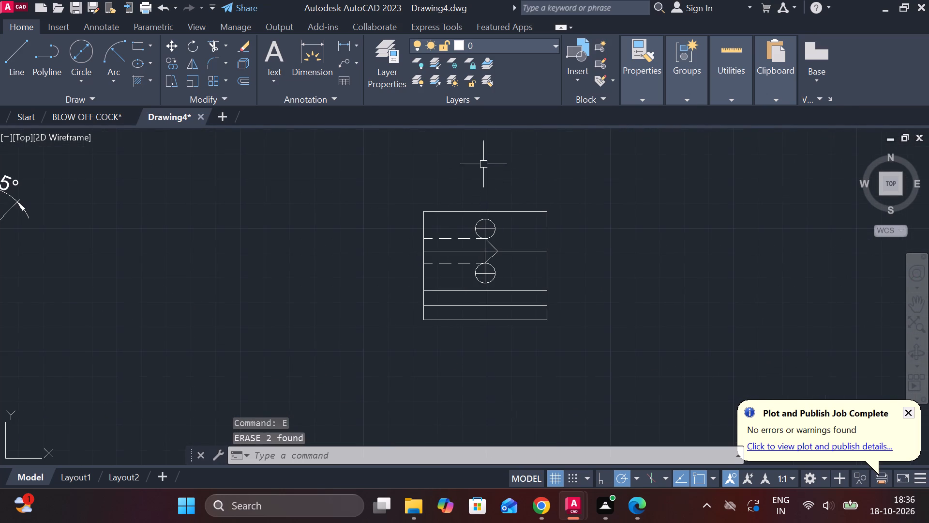
{"action": "left_click", "coordinate": [459, 239]}
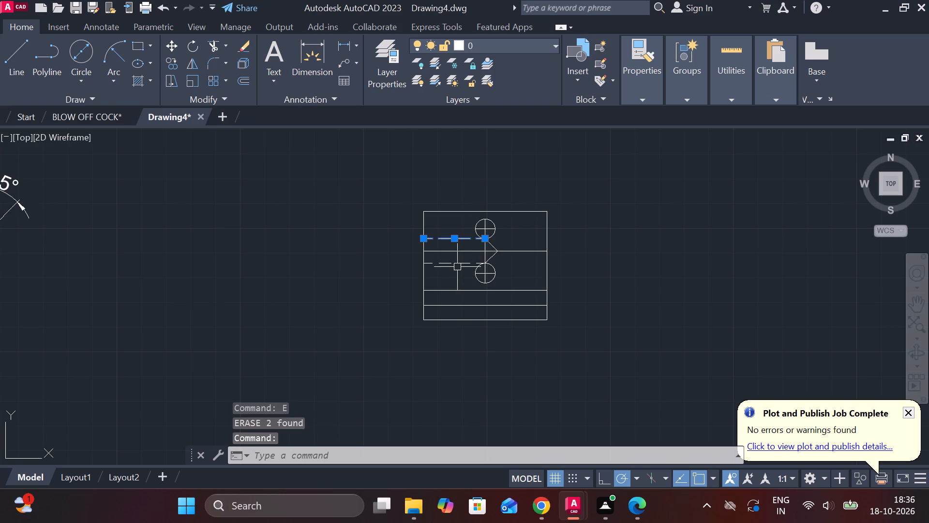
{"action": "left_click", "coordinate": [457, 266]}
{"action": "scroll", "coordinate": [474, 265], "scroll_direction": "up", "scroll_amount": 3}
{"action": "left_click", "coordinate": [545, 239]}
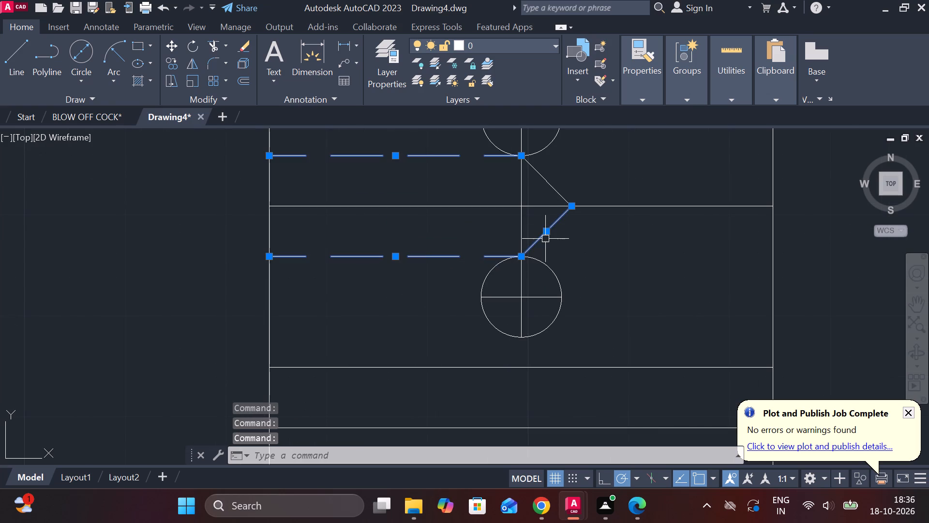
{"action": "left_click", "coordinate": [546, 184]}
{"action": "type", "text": "E"}
{"action": "key", "text": "space"}
Erase all the horizontal inner edge lines of the copied block view, keeping its outline and hole circles.
{"action": "scroll", "coordinate": [535, 298], "scroll_direction": "down", "scroll_amount": 2}
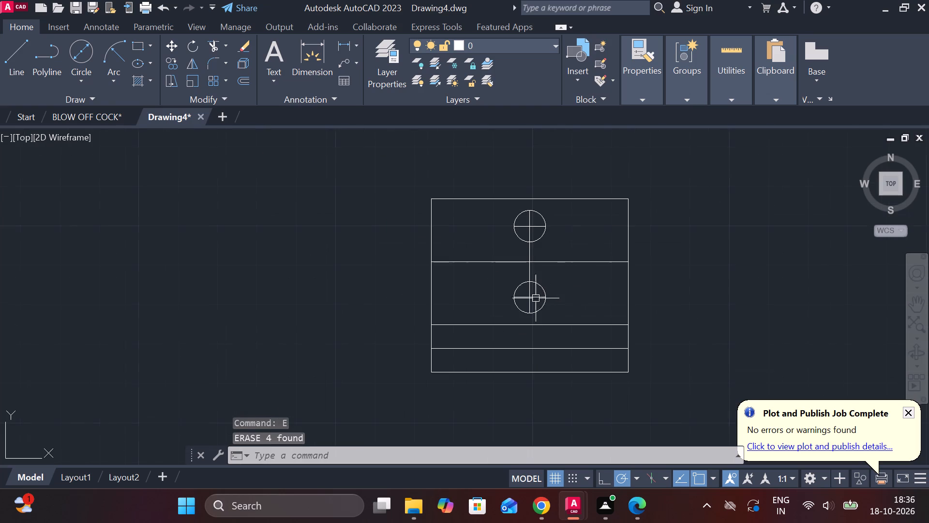
{"action": "left_click", "coordinate": [548, 351]}
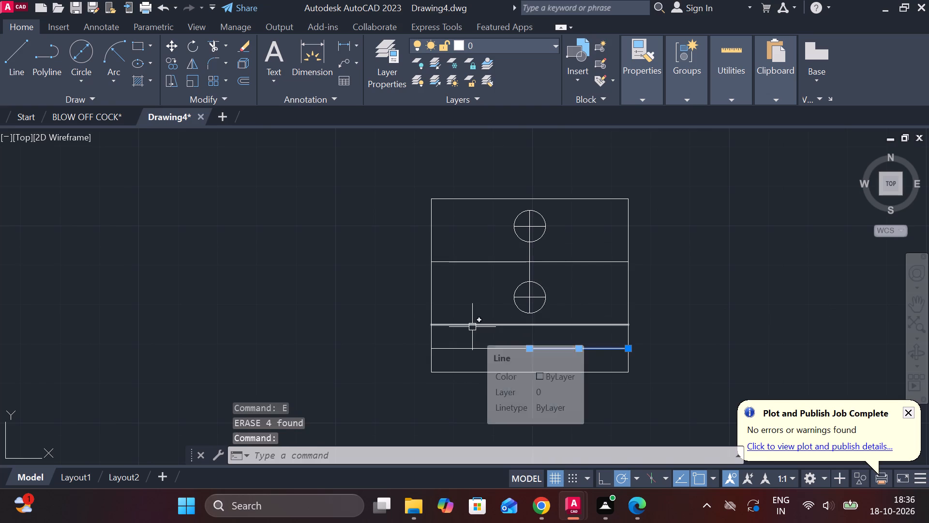
{"action": "left_click", "coordinate": [472, 327]}
{"action": "left_click", "coordinate": [482, 263]}
{"action": "type", "text": "E"}
{"action": "key", "text": "space"}
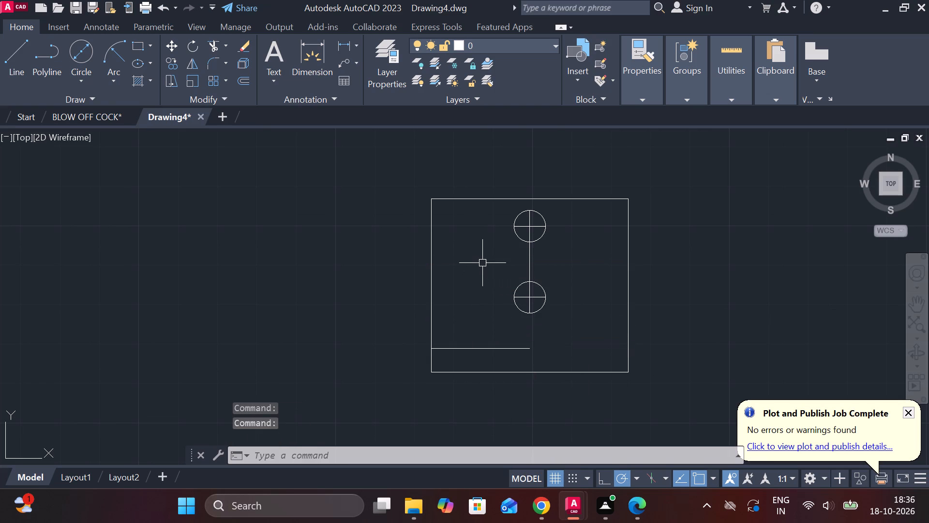
{"action": "left_click", "coordinate": [481, 347]}
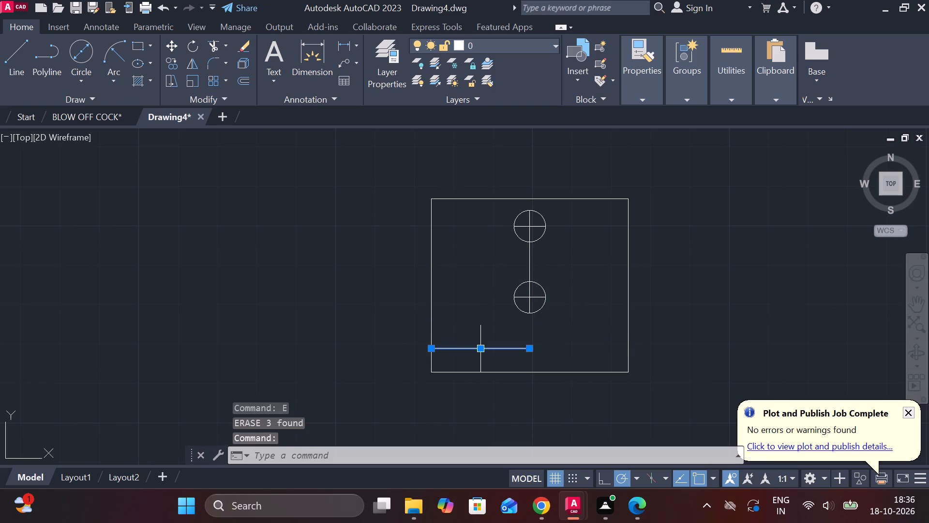
{"action": "type", "text": "E"}
{"action": "key", "text": "space"}
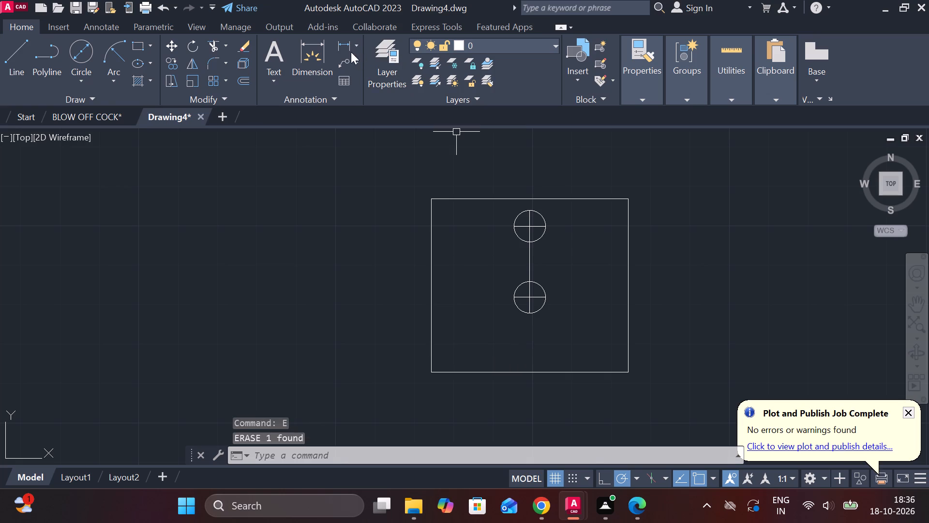
Add a vertical linear dimension for the copied block view's full height along its left side.
{"action": "left_click", "coordinate": [340, 43]}
{"action": "left_click", "coordinate": [428, 193]}
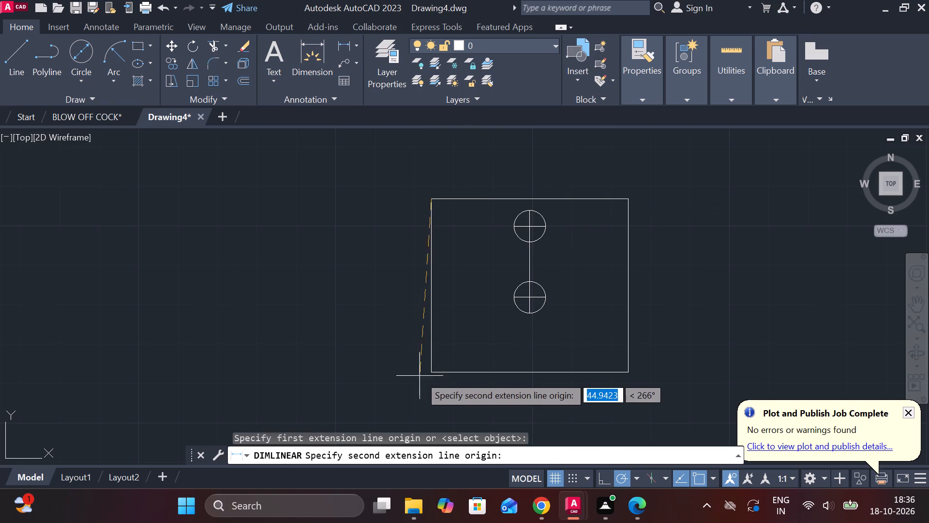
{"action": "left_click", "coordinate": [431, 376]}
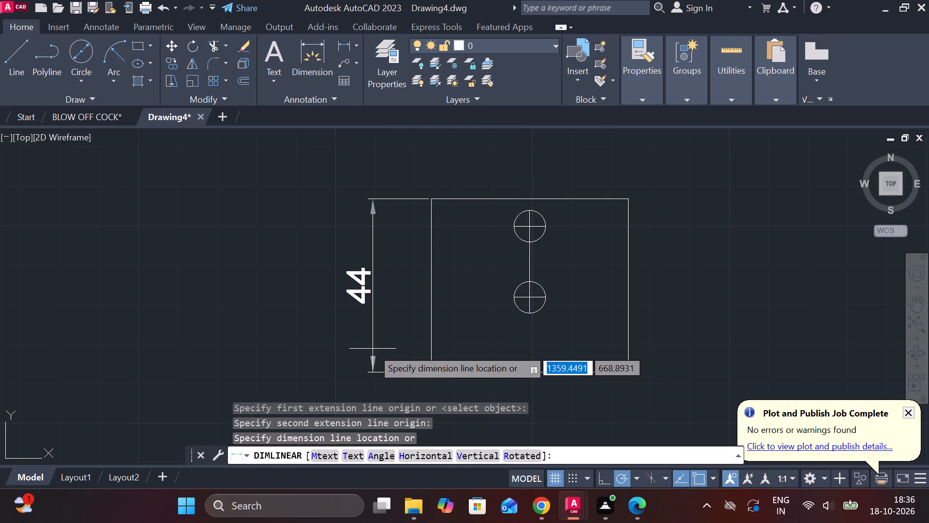
{"action": "left_click", "coordinate": [373, 349]}
Erase the vertical line through both holes and the horizontal centre line of each hole in the copied view.
{"action": "middle_click_drag", "start_coordinate": [541, 338], "coordinate": [508, 356]}
{"action": "scroll", "coordinate": [503, 299], "scroll_direction": "up", "scroll_amount": 1}
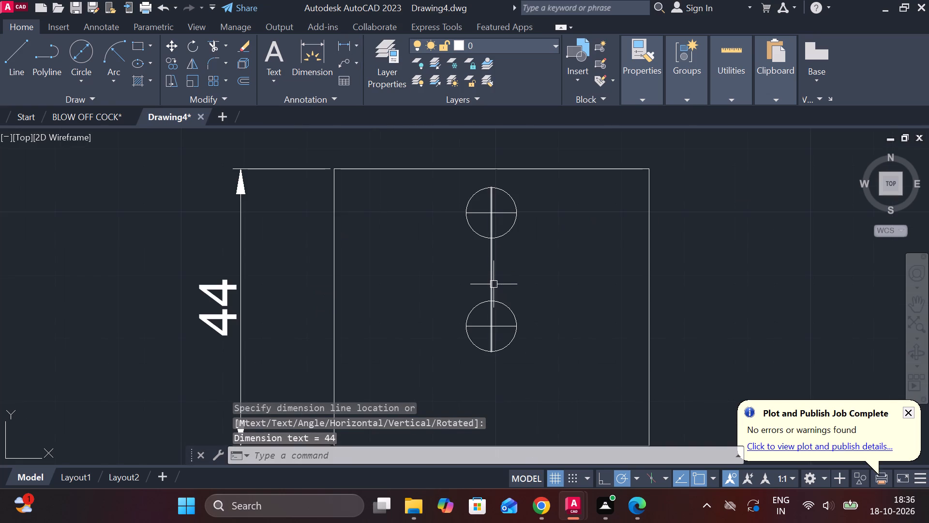
{"action": "left_click", "coordinate": [494, 284]}
{"action": "left_click", "coordinate": [502, 214]}
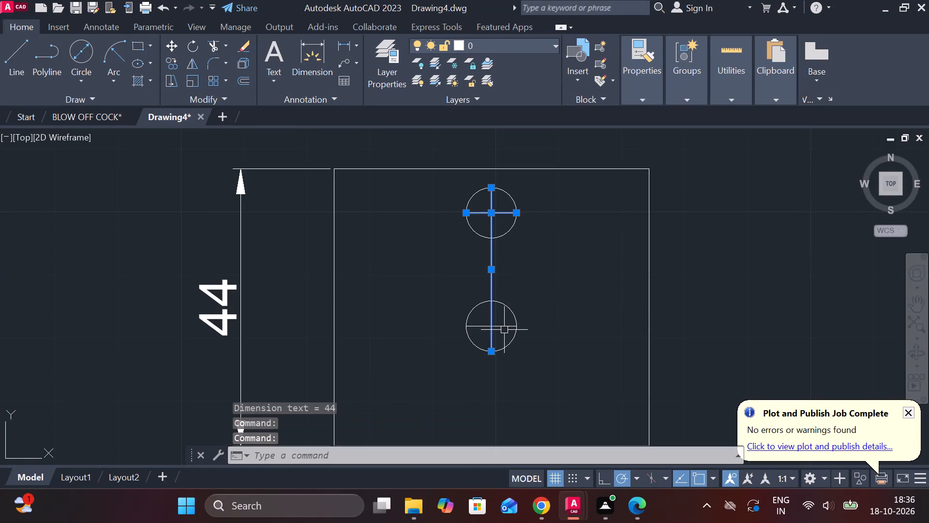
{"action": "left_click", "coordinate": [502, 327]}
{"action": "type", "text": "E"}
{"action": "key", "text": "space"}
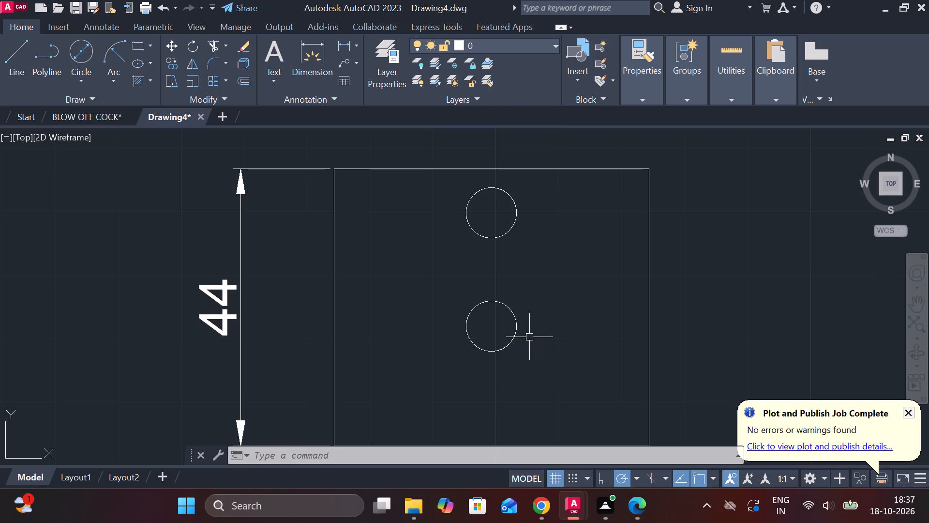
Draw a concentric circle of diameter 6 inside each of the two holes in the copied block view.
{"action": "scroll", "coordinate": [498, 286], "scroll_direction": "up", "scroll_amount": 1}
{"action": "type", "text": "C"}
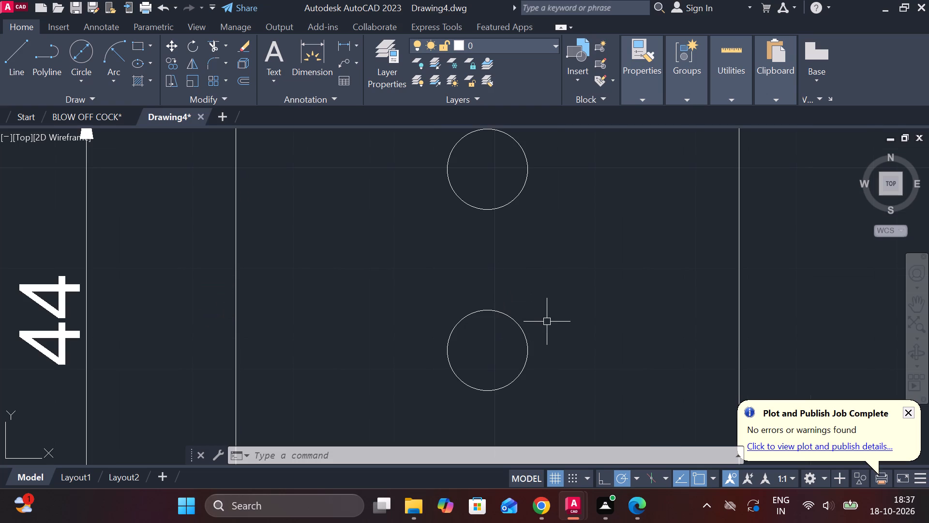
{"action": "key", "text": "space"}
{"action": "left_click", "coordinate": [489, 169]}
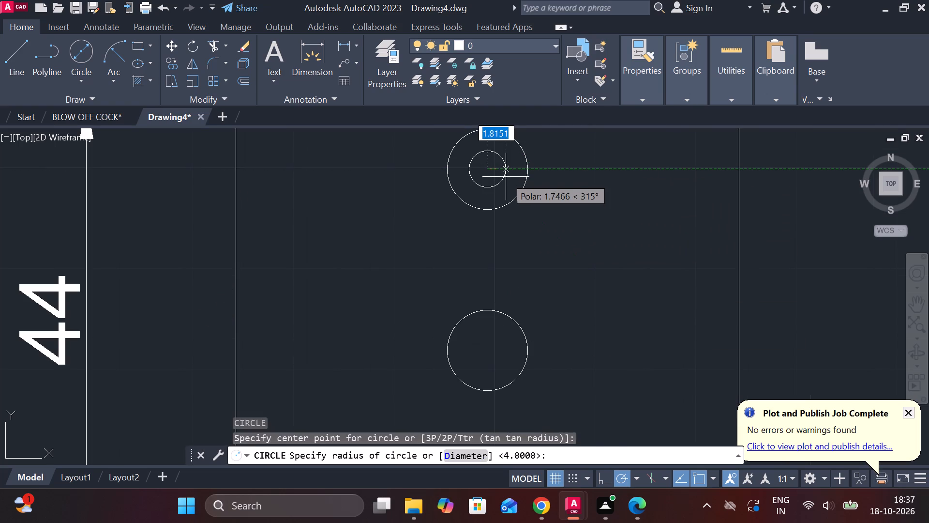
{"action": "type", "text": "D"}
{"action": "key", "text": "space"}
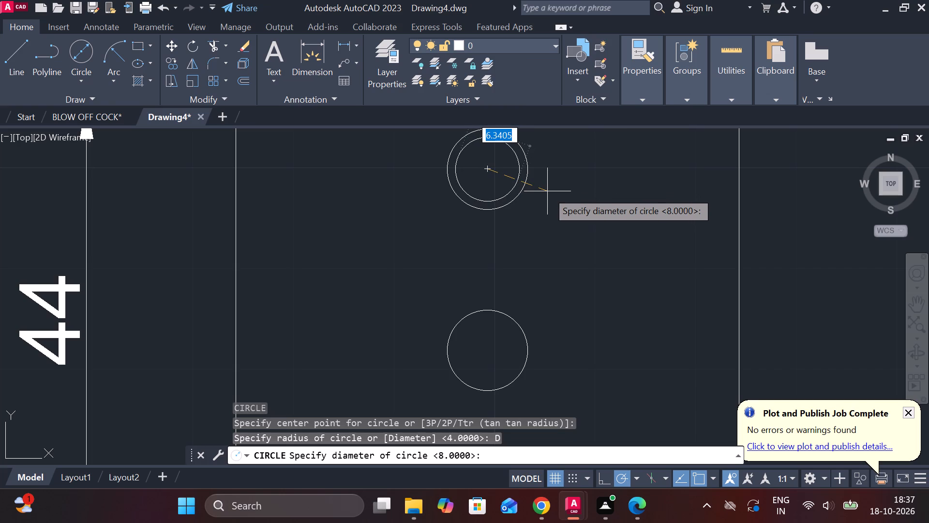
{"action": "key", "text": "6"}
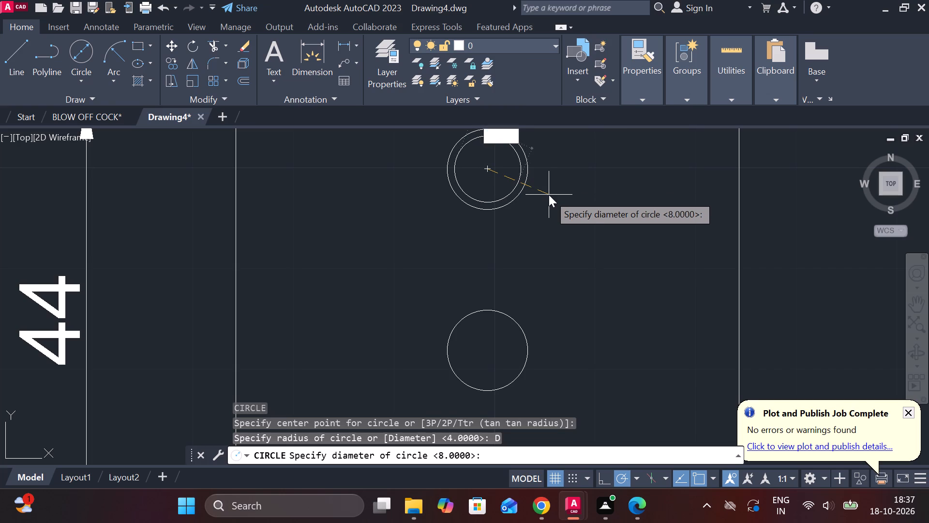
{"action": "key", "text": "Return"}
{"action": "scroll", "coordinate": [549, 195], "scroll_direction": "down", "scroll_amount": 1}
{"action": "type", "text": "C"}
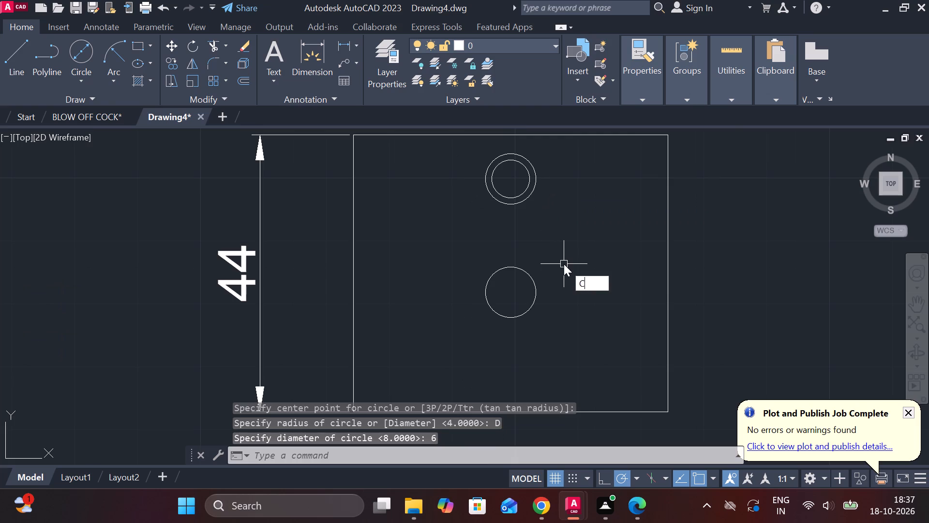
{"action": "key", "text": "space"}
{"action": "left_click", "coordinate": [512, 294]}
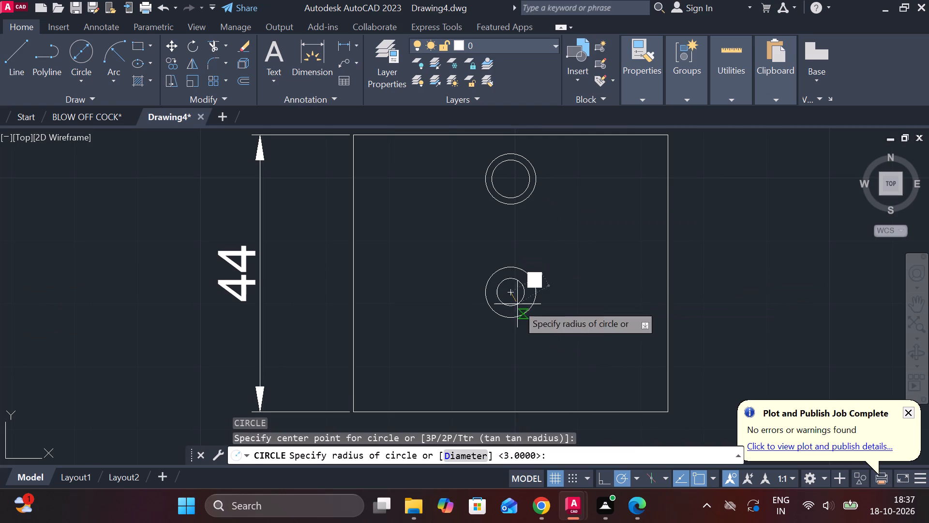
{"action": "type", "text": "D 6"}
{"action": "key", "text": "Return"}
Draw a concentric circle of diameter 6 inside each of the two holes in the original 50-wide block view.
{"action": "scroll", "coordinate": [523, 307], "scroll_direction": "down", "scroll_amount": 3}
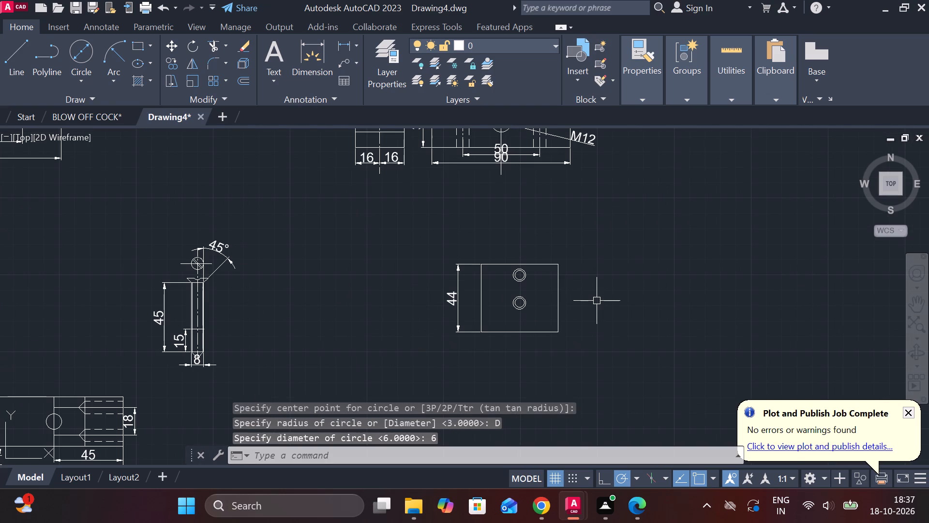
{"action": "scroll", "coordinate": [597, 301], "scroll_direction": "down", "scroll_amount": 1}
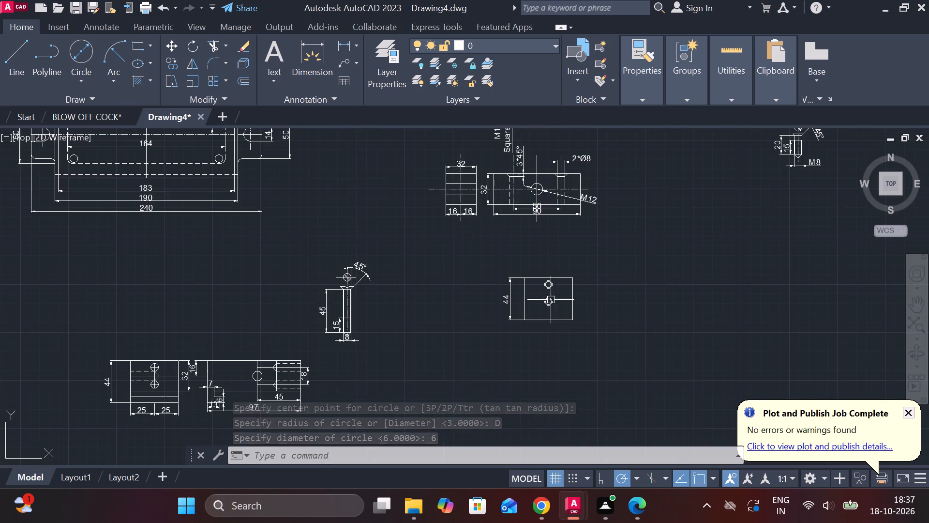
{"action": "scroll", "coordinate": [507, 298], "scroll_direction": "down", "scroll_amount": 1}
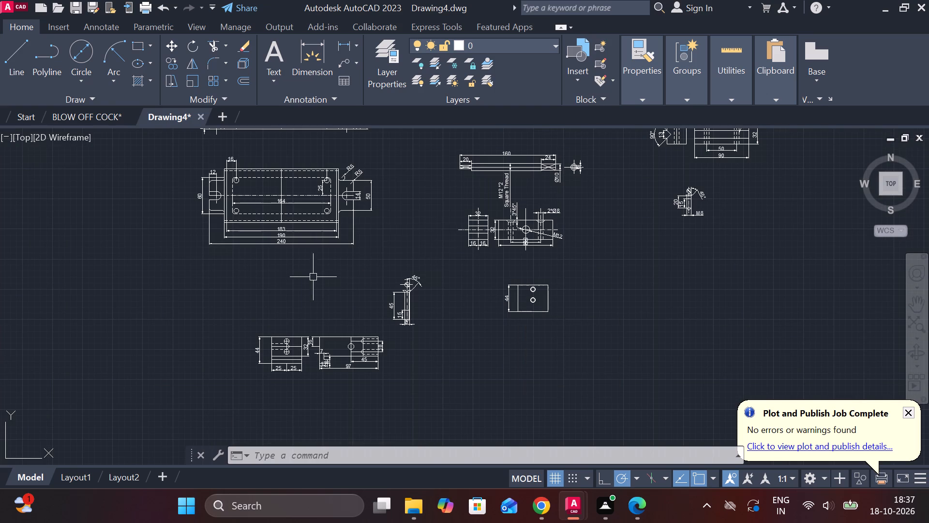
{"action": "scroll", "coordinate": [261, 276], "scroll_direction": "up", "scroll_amount": 1}
{"action": "middle_click_drag", "start_coordinate": [279, 282], "coordinate": [604, 299]}
{"action": "middle_click_drag", "start_coordinate": [605, 330], "coordinate": [471, 194]}
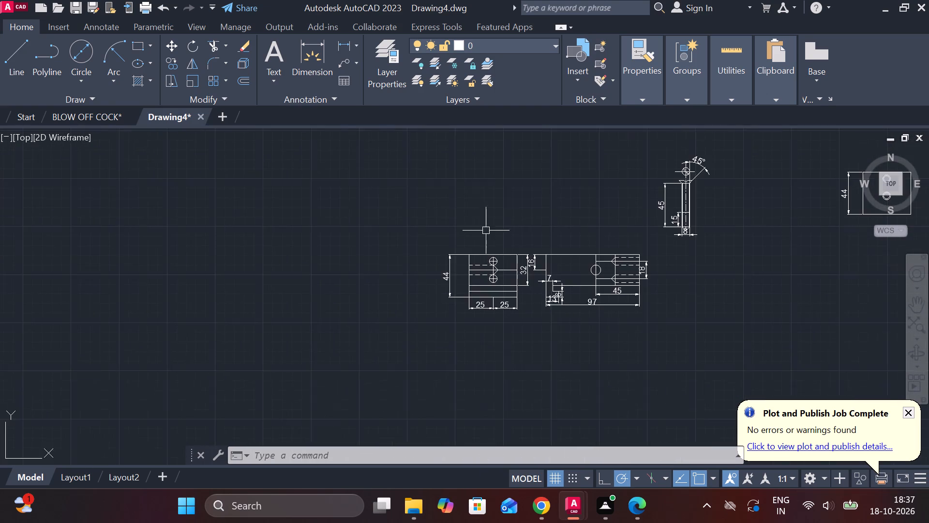
{"action": "scroll", "coordinate": [487, 238], "scroll_direction": "up", "scroll_amount": 3}
{"action": "middle_click_drag", "start_coordinate": [510, 278], "coordinate": [464, 236]}
{"action": "scroll", "coordinate": [608, 290], "scroll_direction": "down", "scroll_amount": 1}
{"action": "middle_click_drag", "start_coordinate": [751, 294], "coordinate": [688, 293]}
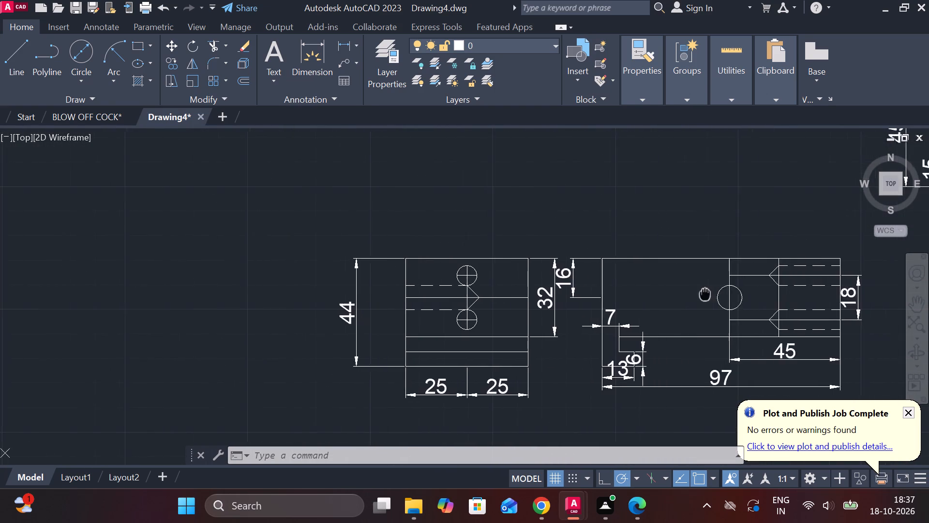
{"action": "middle_click_drag", "start_coordinate": [688, 293], "coordinate": [659, 291]}
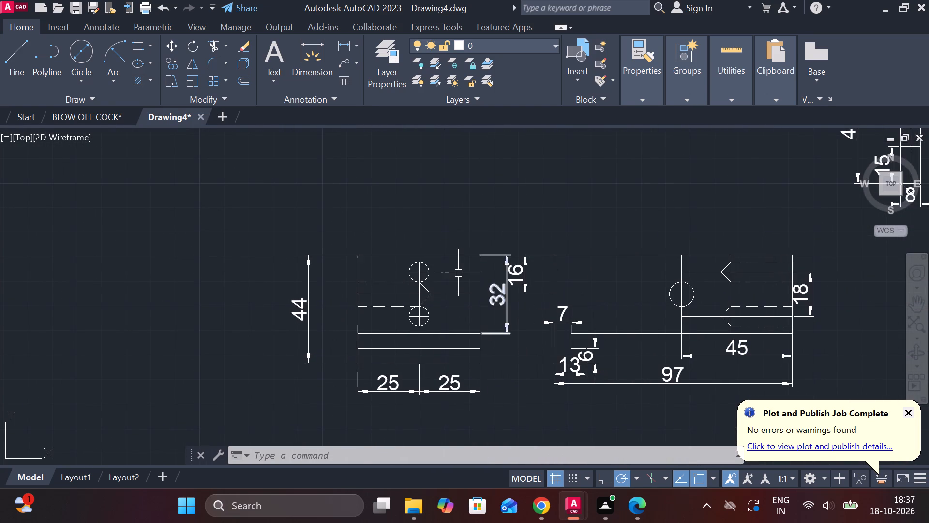
{"action": "scroll", "coordinate": [453, 273], "scroll_direction": "up", "scroll_amount": 2}
{"action": "type", "text": "C"}
{"action": "key", "text": "space"}
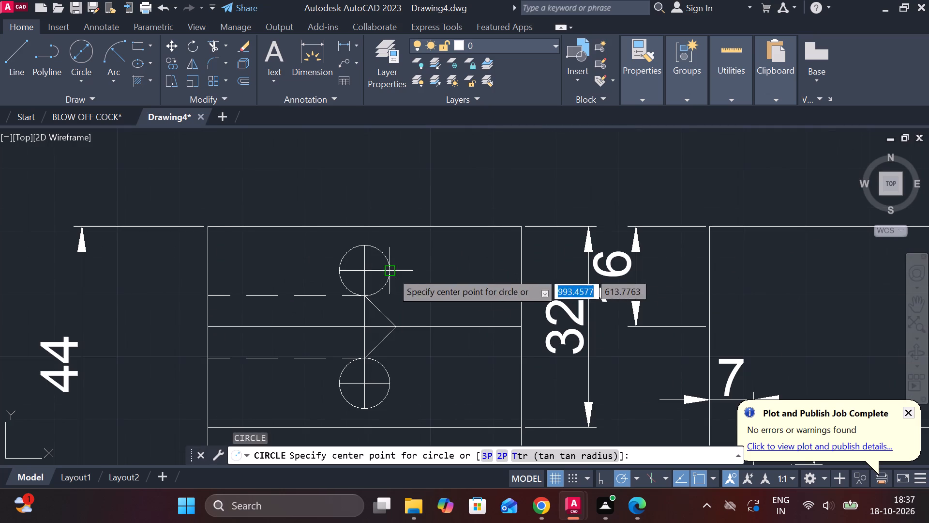
{"action": "left_click", "coordinate": [370, 272]}
{"action": "type", "text": "D 6"}
{"action": "key", "text": "Return"}
{"action": "middle_click_drag", "start_coordinate": [382, 321], "coordinate": [363, 243]}
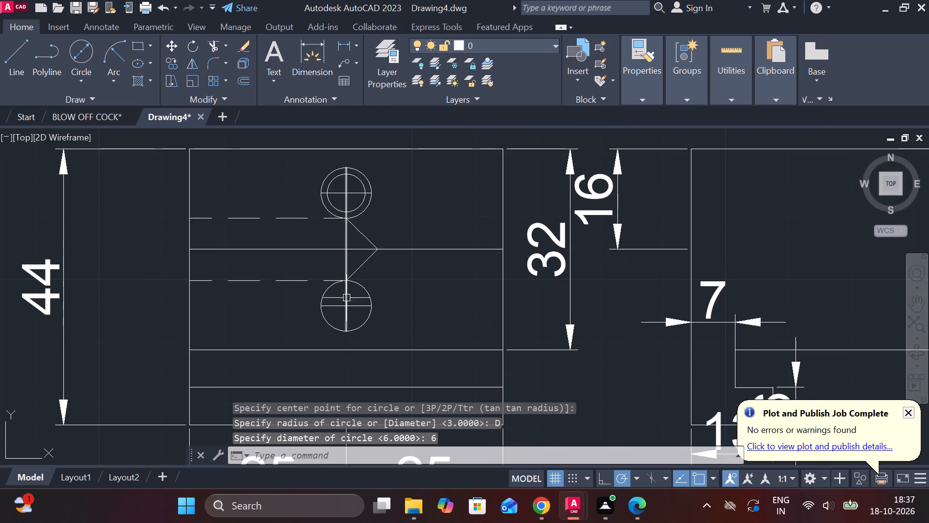
{"action": "key", "text": "space"}
{"action": "left_click", "coordinate": [349, 306]}
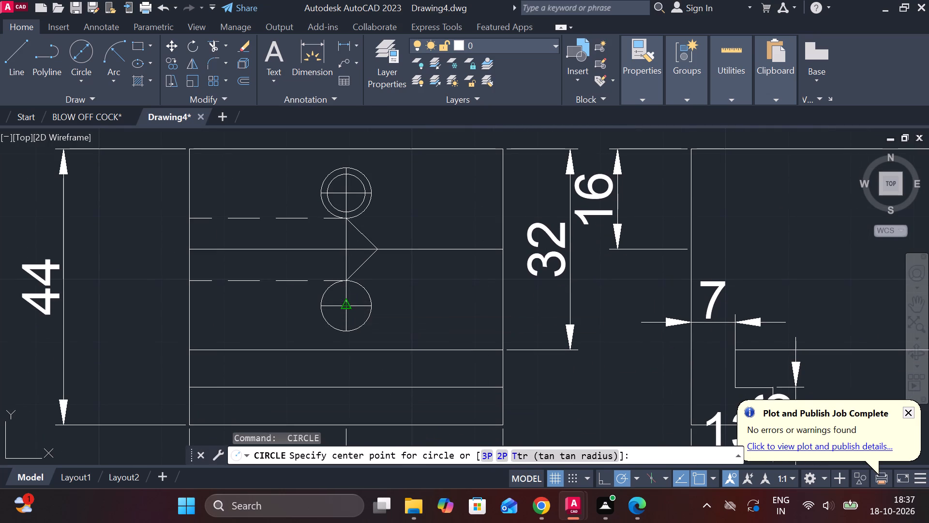
{"action": "type", "text": "D 6"}
{"action": "key", "text": "Return"}
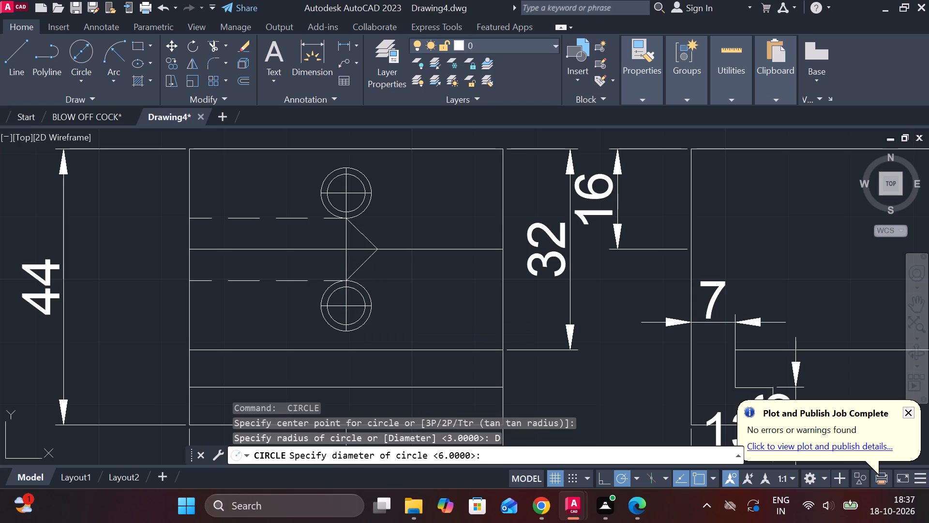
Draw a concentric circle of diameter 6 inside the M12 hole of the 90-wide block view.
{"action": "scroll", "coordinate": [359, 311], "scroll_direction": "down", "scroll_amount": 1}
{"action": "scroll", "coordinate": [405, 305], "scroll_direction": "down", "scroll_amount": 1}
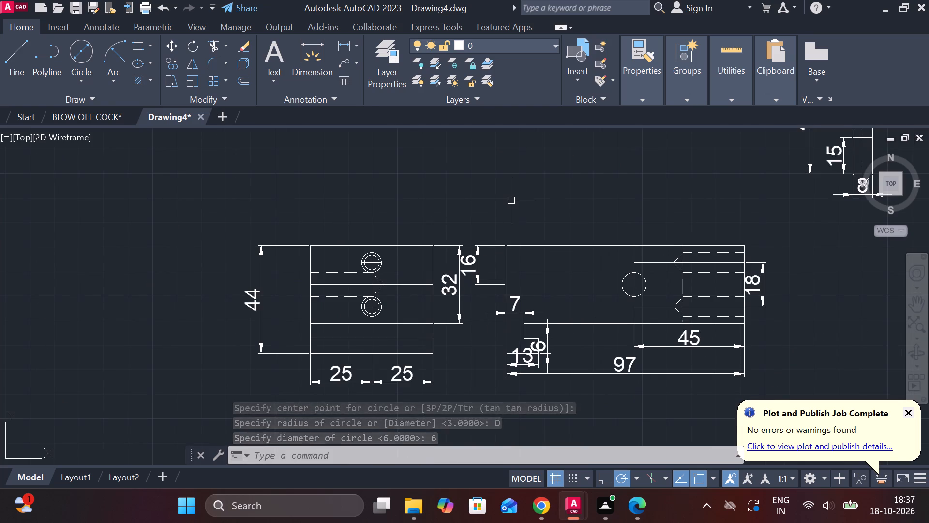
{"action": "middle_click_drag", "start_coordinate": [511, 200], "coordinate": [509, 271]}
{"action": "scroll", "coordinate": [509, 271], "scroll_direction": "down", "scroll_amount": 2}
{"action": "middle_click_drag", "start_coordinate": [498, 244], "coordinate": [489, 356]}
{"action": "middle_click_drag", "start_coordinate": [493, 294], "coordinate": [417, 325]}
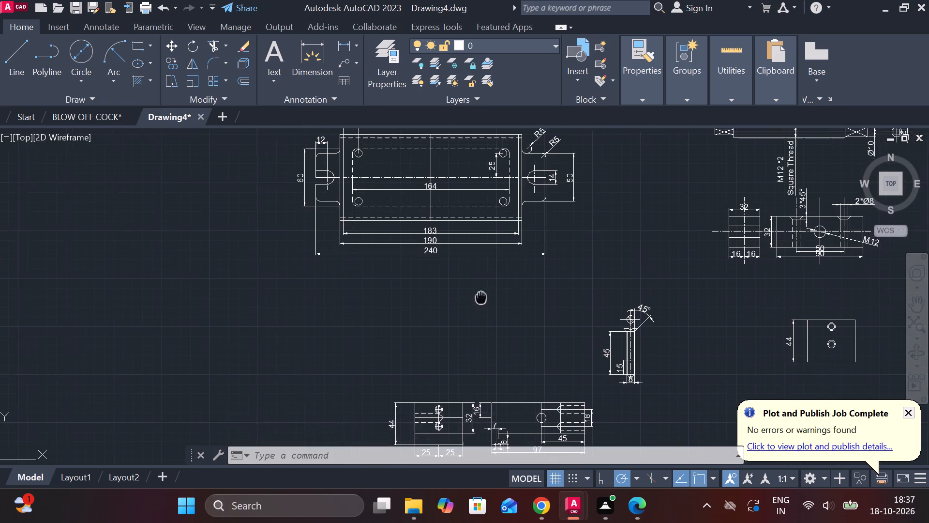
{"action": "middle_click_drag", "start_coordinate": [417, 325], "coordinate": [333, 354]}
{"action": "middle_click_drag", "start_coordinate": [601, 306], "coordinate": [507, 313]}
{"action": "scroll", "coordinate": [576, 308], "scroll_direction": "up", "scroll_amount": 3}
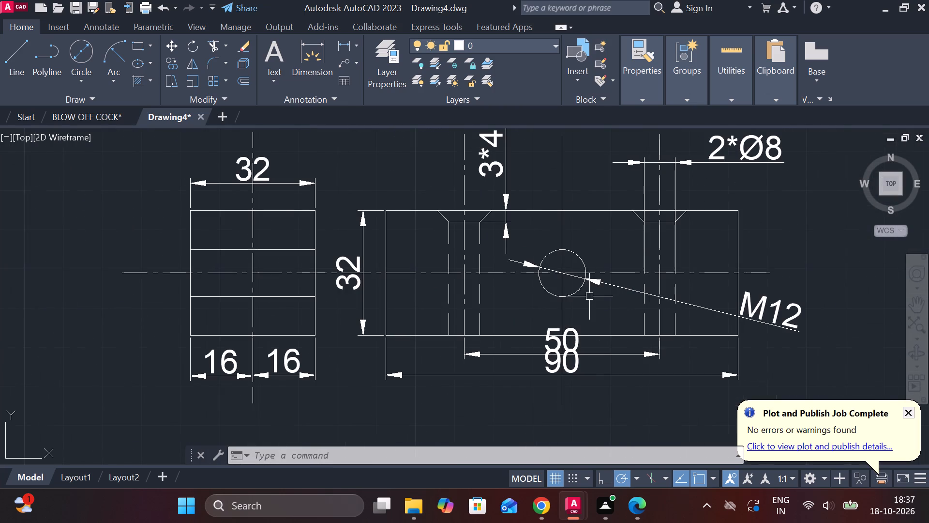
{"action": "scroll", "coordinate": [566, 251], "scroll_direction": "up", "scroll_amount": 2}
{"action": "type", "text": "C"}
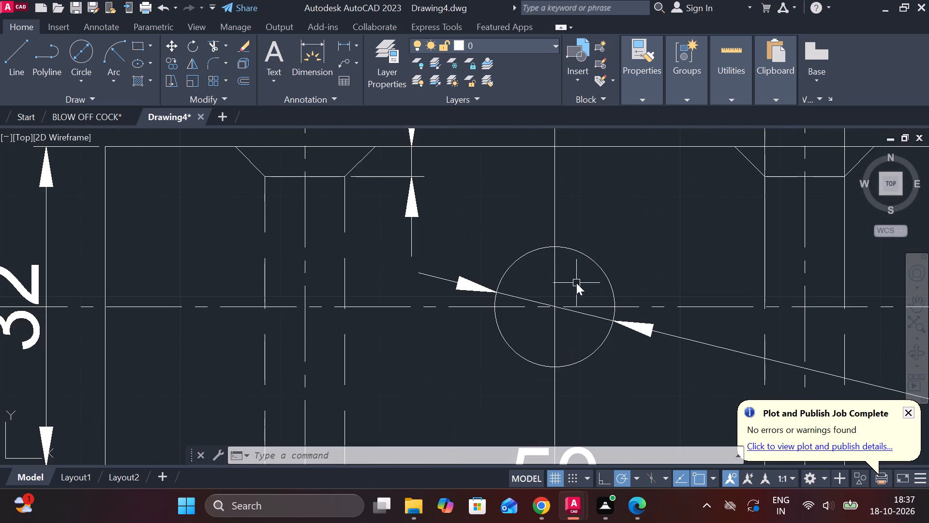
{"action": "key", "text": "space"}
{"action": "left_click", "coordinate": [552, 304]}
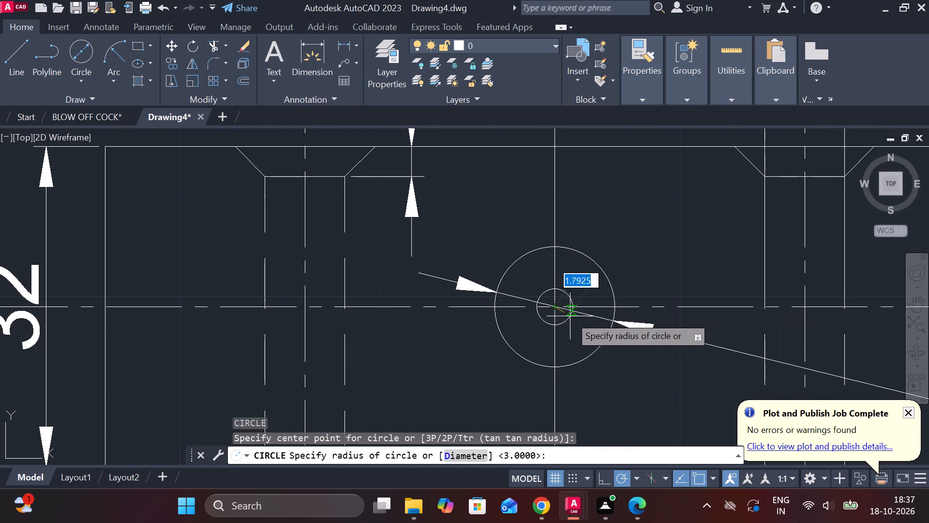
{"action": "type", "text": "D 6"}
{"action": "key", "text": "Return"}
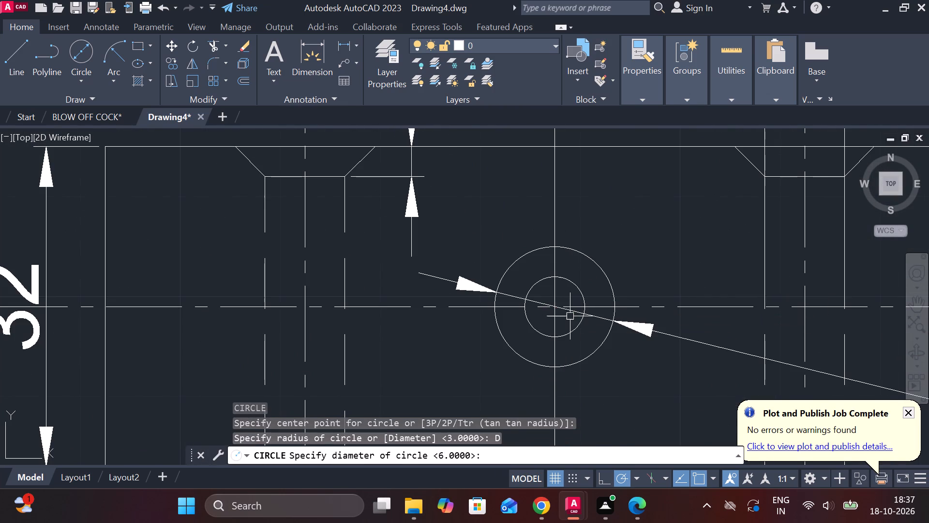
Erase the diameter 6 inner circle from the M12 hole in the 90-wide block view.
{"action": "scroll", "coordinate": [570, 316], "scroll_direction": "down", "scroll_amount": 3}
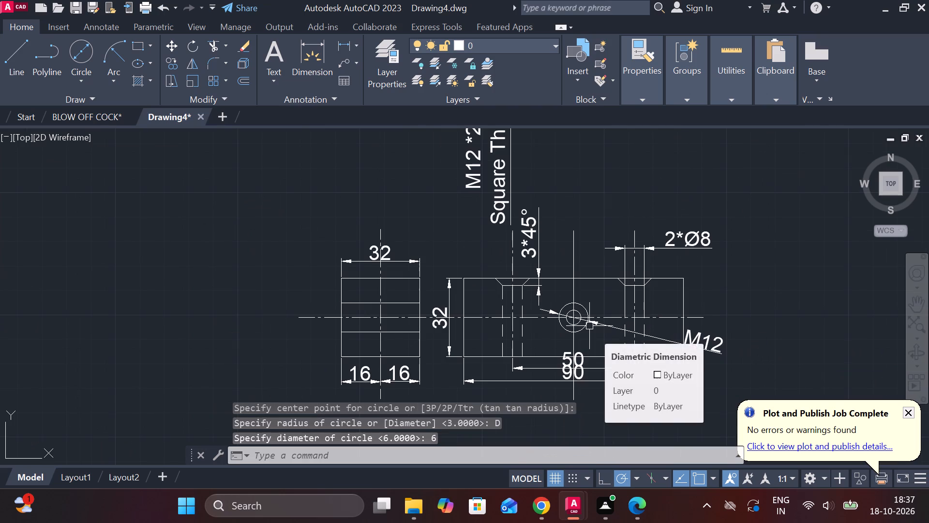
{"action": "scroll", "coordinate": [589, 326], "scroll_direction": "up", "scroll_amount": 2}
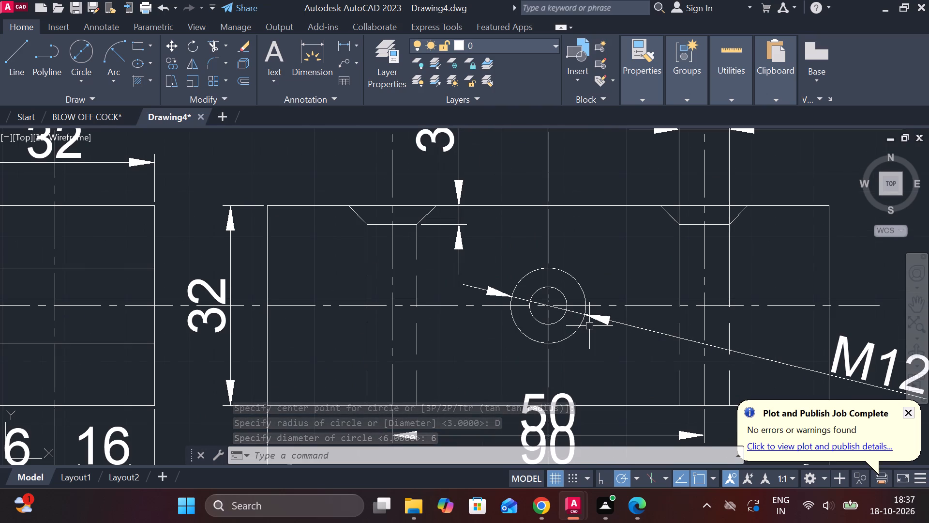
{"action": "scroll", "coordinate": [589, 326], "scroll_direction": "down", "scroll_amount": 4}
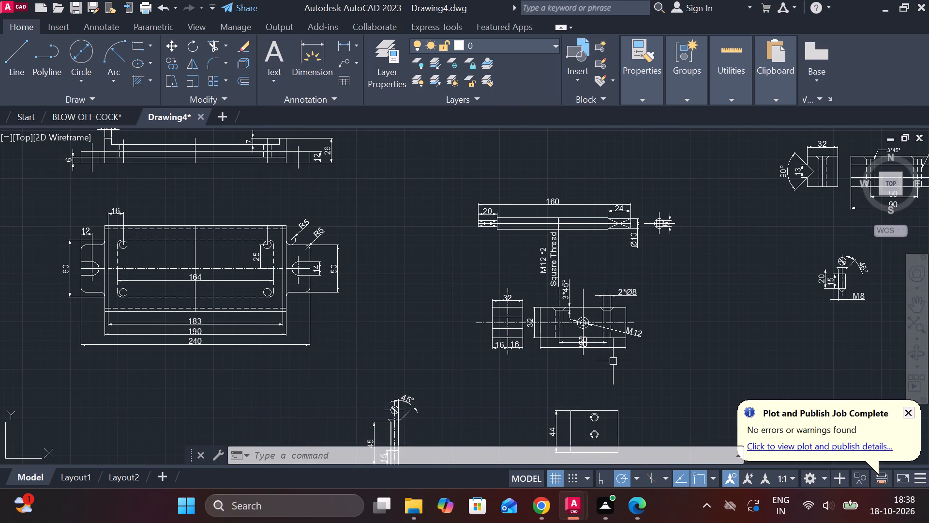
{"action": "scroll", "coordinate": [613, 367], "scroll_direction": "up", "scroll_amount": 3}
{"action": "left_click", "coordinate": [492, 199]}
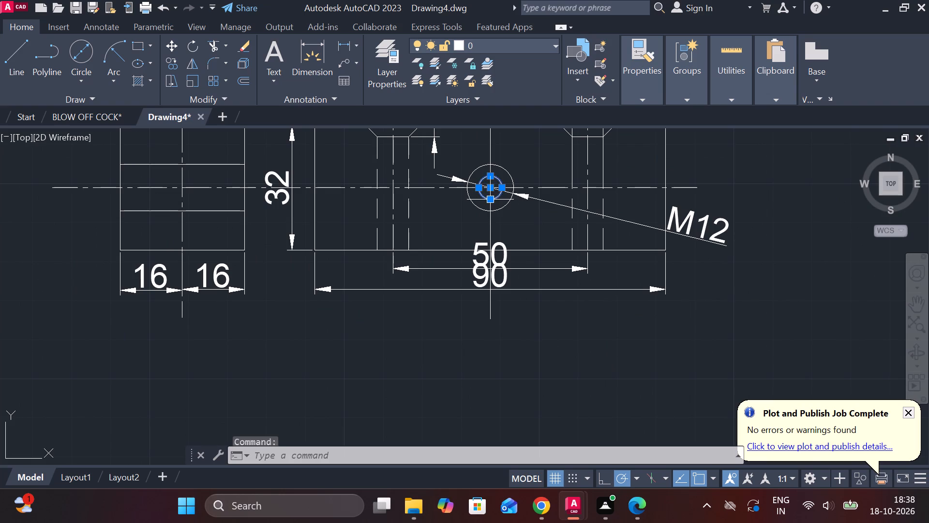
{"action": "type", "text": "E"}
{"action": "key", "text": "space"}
Draw a concentric circle of diameter 10 inside the M12 hole of the 90-wide block view.
{"action": "scroll", "coordinate": [492, 199], "scroll_direction": "up", "scroll_amount": 2}
{"action": "key", "text": "c"}
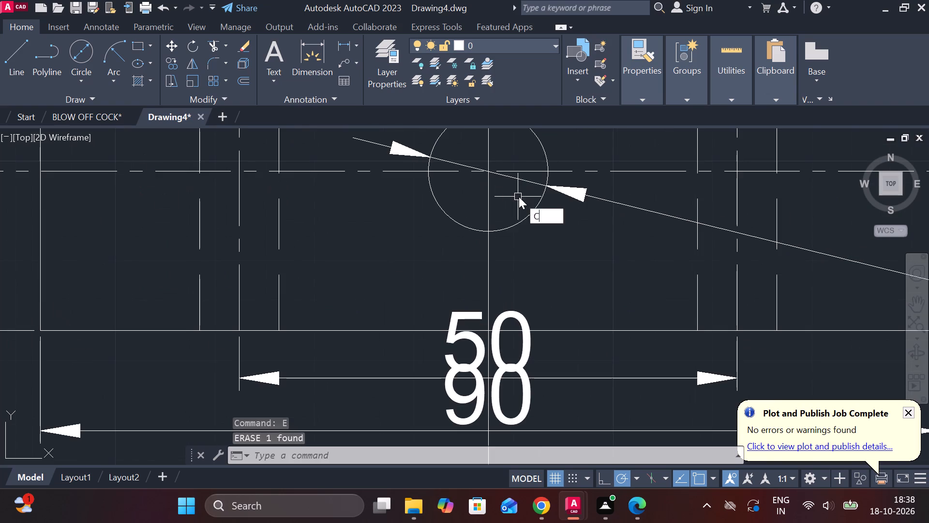
{"action": "key", "text": "space"}
{"action": "left_click", "coordinate": [489, 172]}
{"action": "type", "text": "D 10"}
{"action": "key", "text": "Return"}
Add aligned vertical dimensions right of the copied block view, from its top edge to the upper hole's centre and between both hole centres.
{"action": "scroll", "coordinate": [514, 198], "scroll_direction": "down", "scroll_amount": 4}
{"action": "middle_click_drag", "start_coordinate": [569, 272], "coordinate": [452, 179]}
{"action": "scroll", "coordinate": [455, 225], "scroll_direction": "up", "scroll_amount": 1}
{"action": "middle_click_drag", "start_coordinate": [456, 289], "coordinate": [442, 292]}
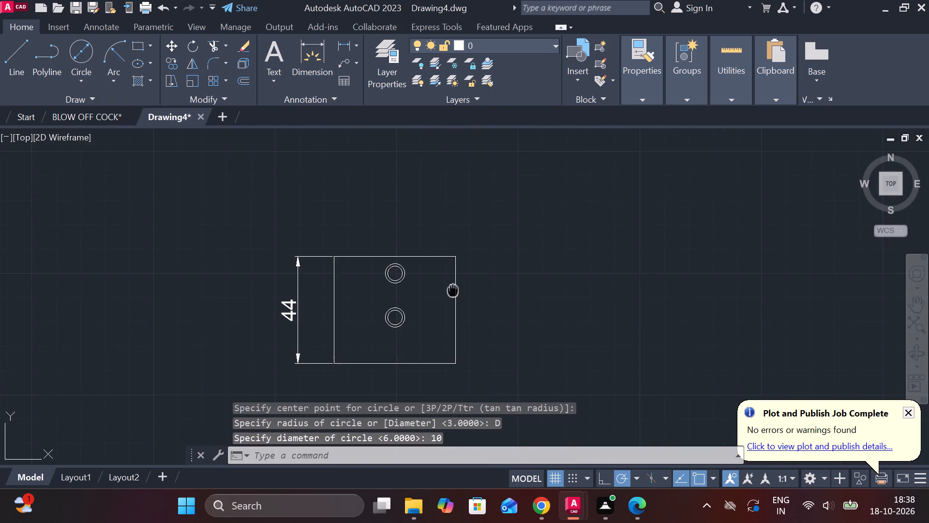
{"action": "middle_click_drag", "start_coordinate": [442, 292], "coordinate": [400, 282]}
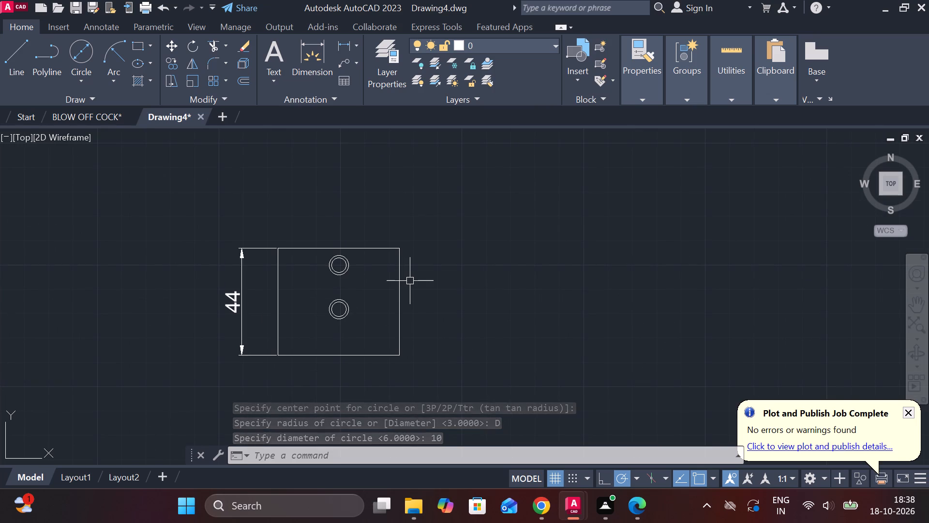
{"action": "left_click", "coordinate": [344, 39]}
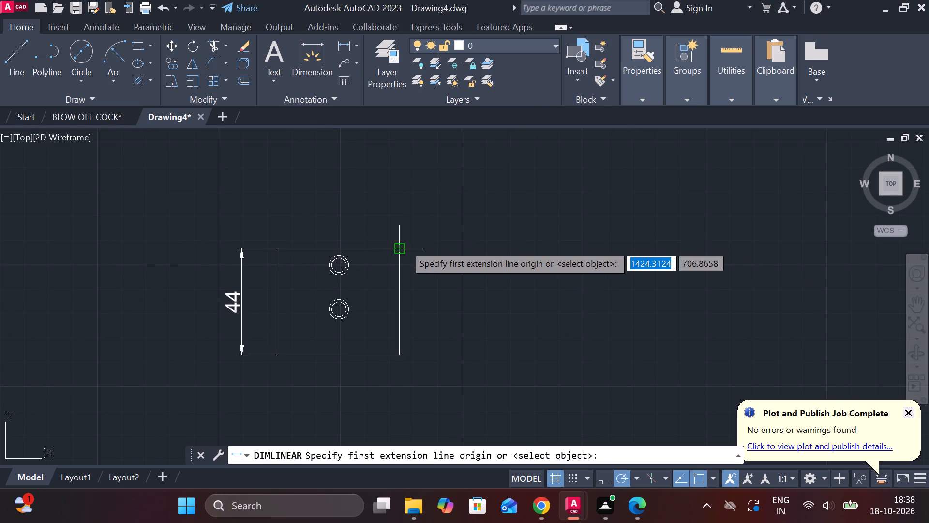
{"action": "left_click", "coordinate": [404, 244]}
{"action": "left_click_drag", "start_coordinate": [339, 263], "coordinate": [350, 269]}
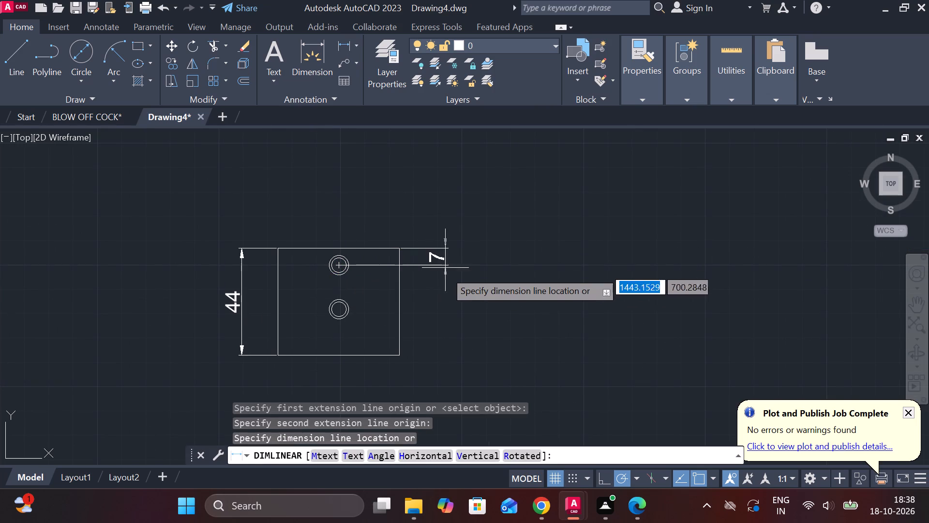
{"action": "left_click", "coordinate": [432, 277]}
{"action": "key", "text": "space"}
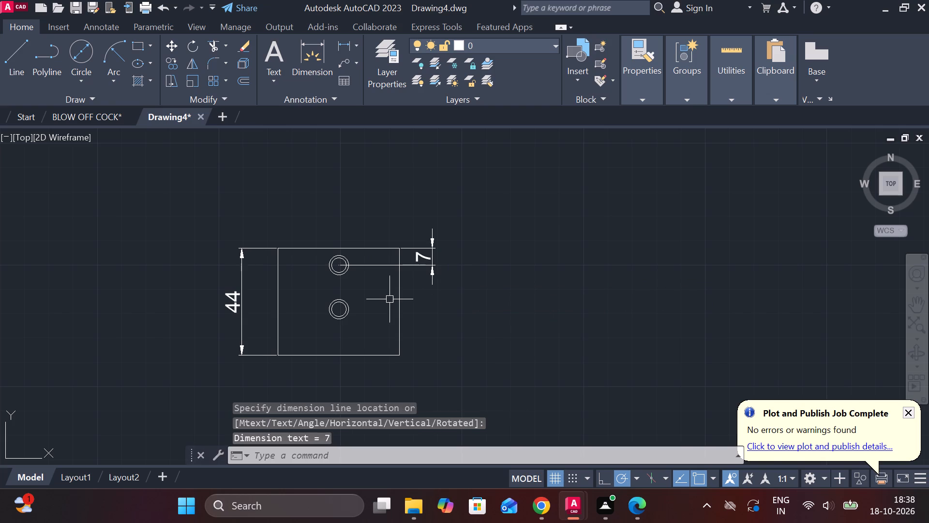
{"action": "left_click", "coordinate": [399, 263]}
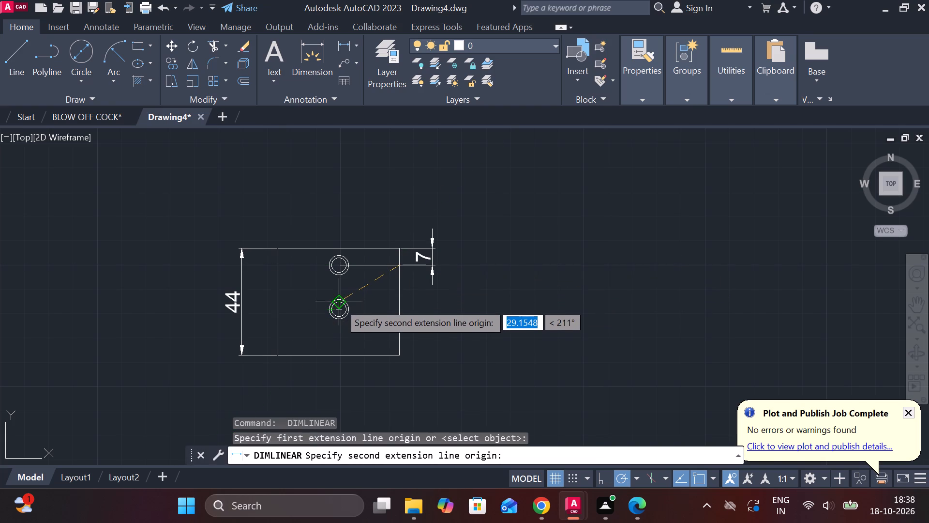
{"action": "left_click", "coordinate": [341, 311]}
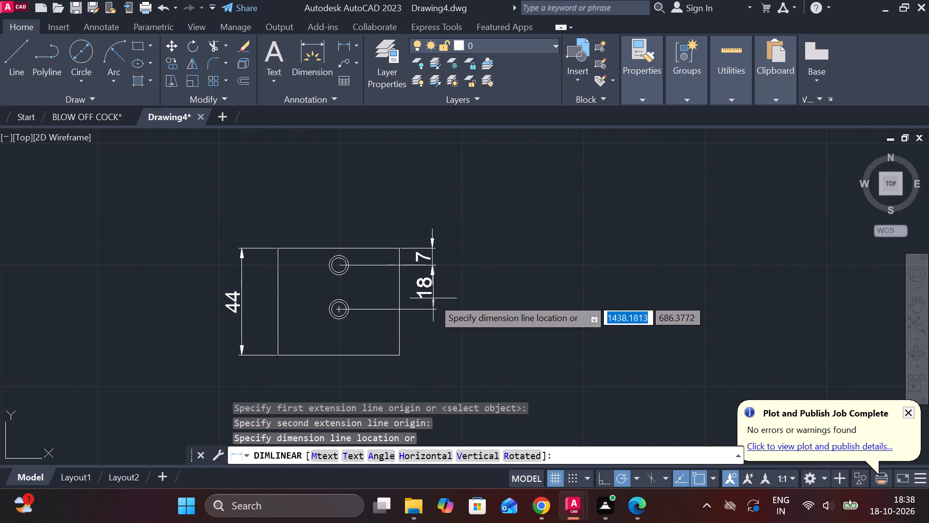
{"action": "left_click", "coordinate": [431, 266]}
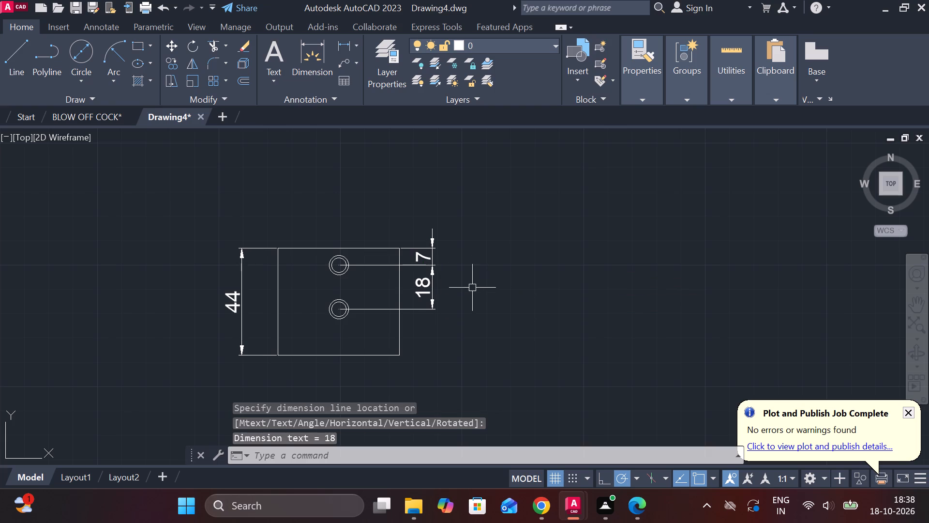
Add two aligned horizontal dimensions below the copied block view, from its left and right edges to the lower hole's centre.
{"action": "middle_click_drag", "start_coordinate": [398, 317], "coordinate": [416, 258]}
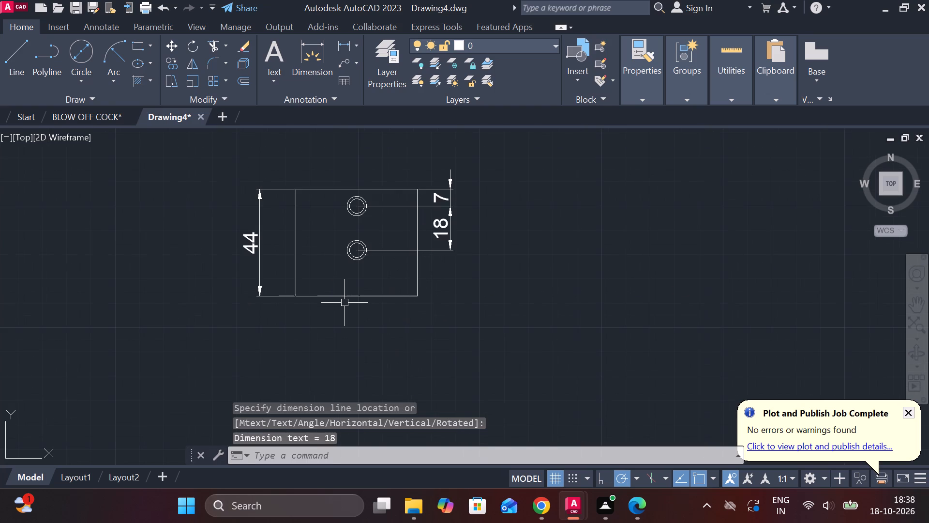
{"action": "key", "text": "Escape"}
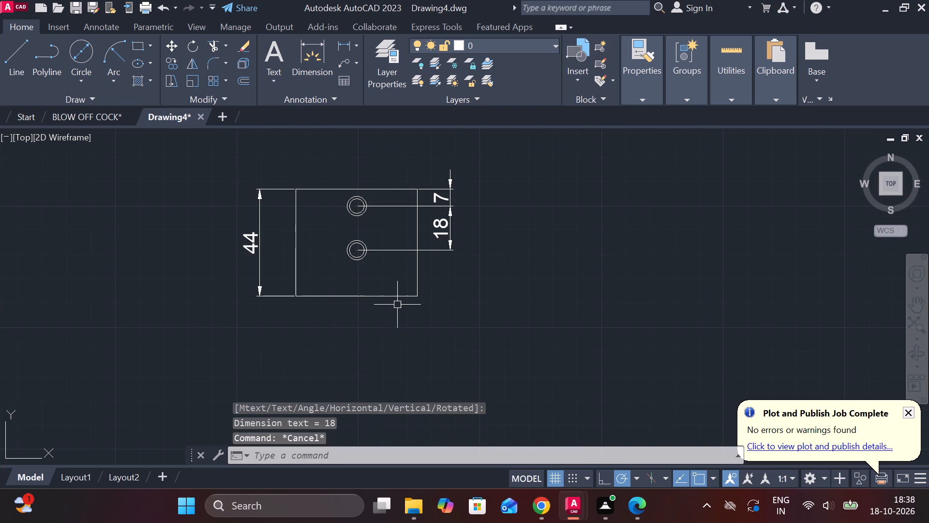
{"action": "key", "text": "space"}
{"action": "left_click", "coordinate": [298, 298]}
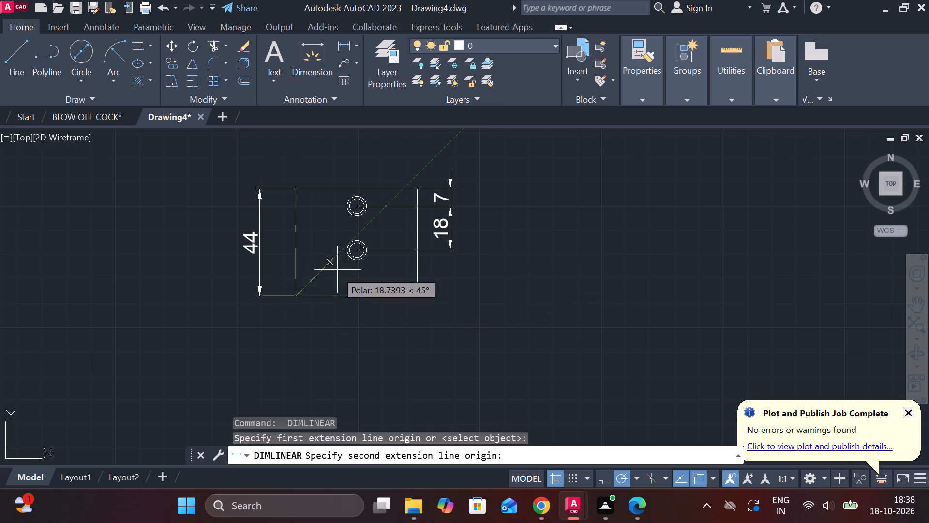
{"action": "left_click", "coordinate": [360, 250]}
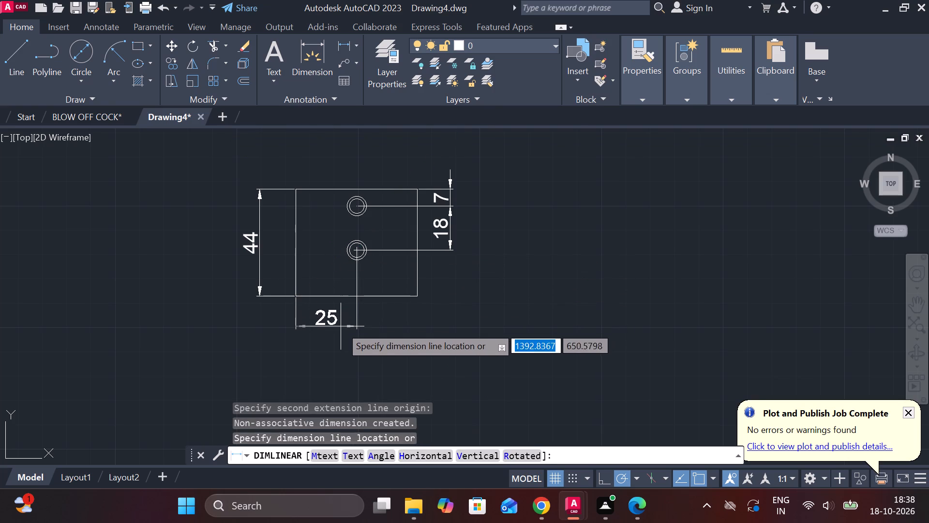
{"action": "left_click", "coordinate": [341, 326]}
{"action": "key", "text": "v"}
{"action": "key", "text": "Escape"}
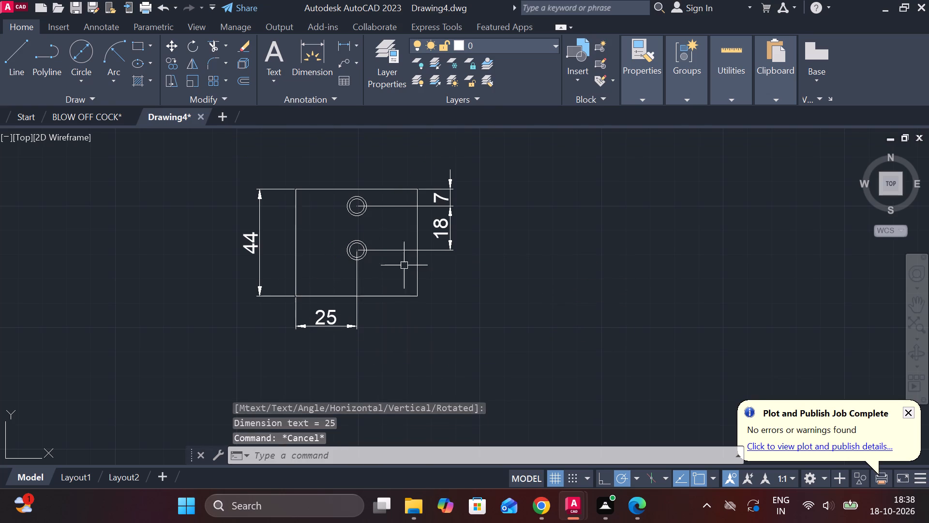
{"action": "key", "text": "space"}
{"action": "left_click", "coordinate": [354, 250]}
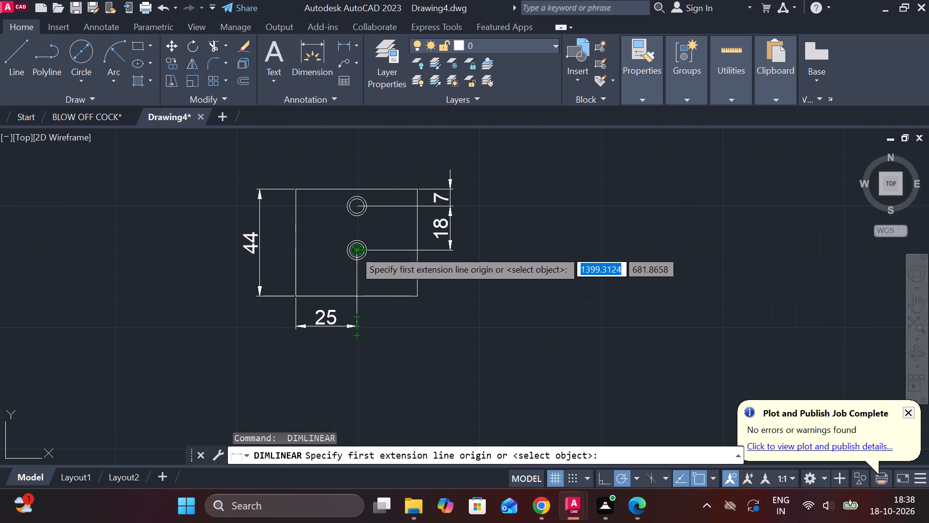
{"action": "left_click", "coordinate": [417, 294]}
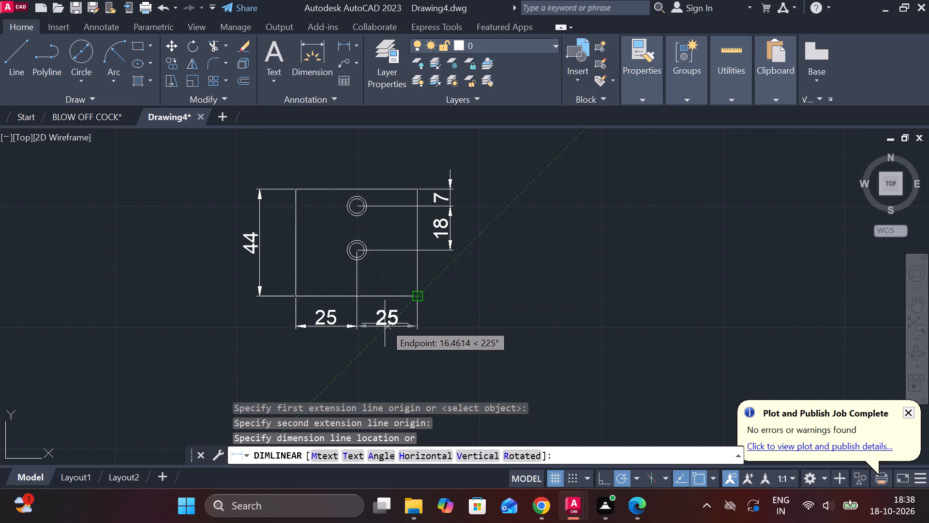
{"action": "left_click", "coordinate": [360, 327]}
Start a side view right of the copied block view with a 13-long line level with its bottom edge and a 44-long vertical line upward.
{"action": "middle_click_drag", "start_coordinate": [496, 267], "coordinate": [474, 266]}
{"action": "middle_click_drag", "start_coordinate": [474, 266], "coordinate": [451, 266]}
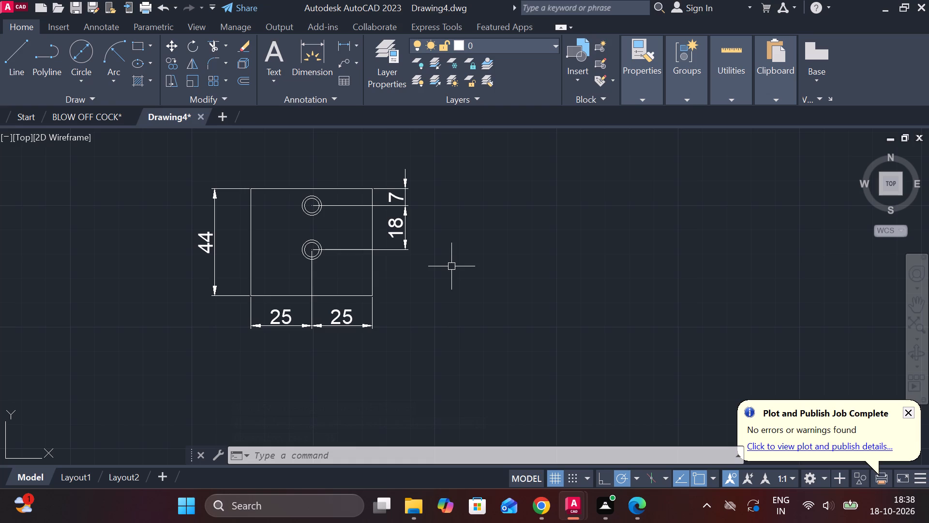
{"action": "middle_click_drag", "start_coordinate": [451, 266], "coordinate": [435, 266]}
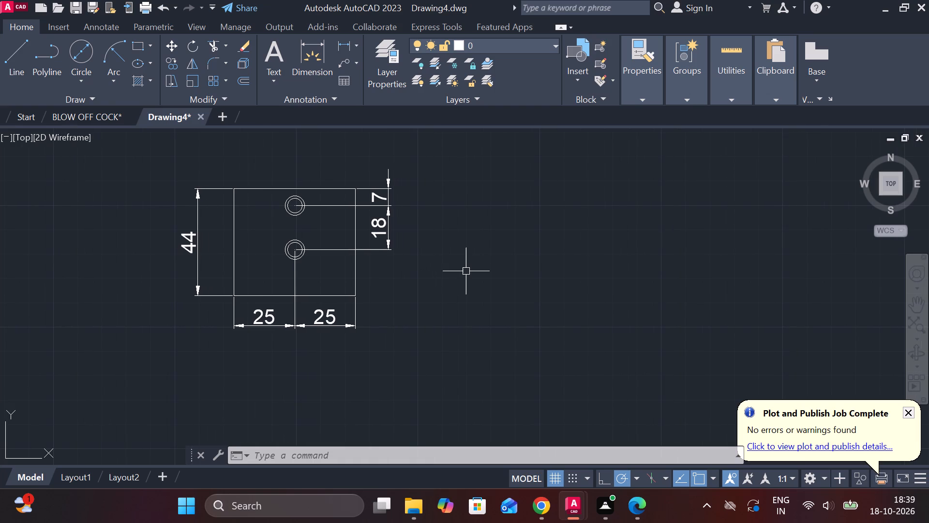
{"action": "key", "text": "l"}
{"action": "key", "text": "Return"}
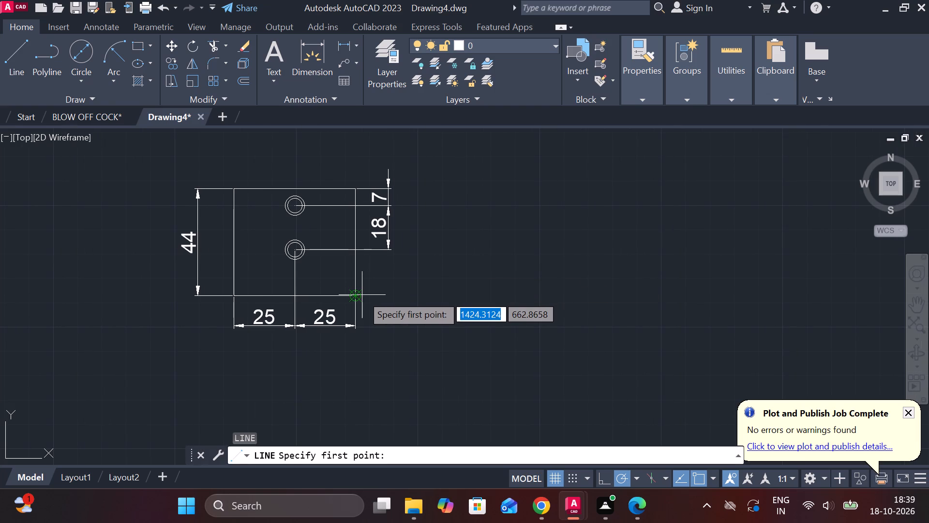
{"action": "left_click", "coordinate": [435, 298]}
{"action": "type", "text": "13"}
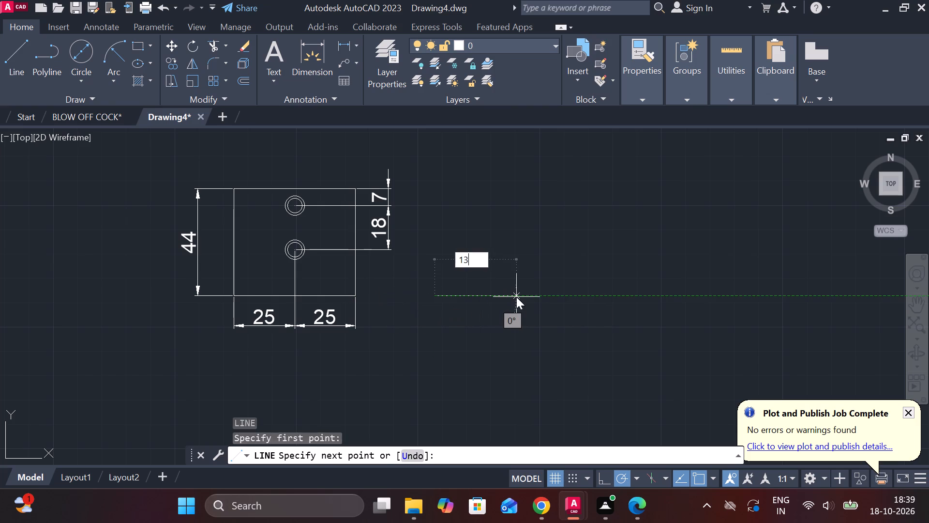
{"action": "key", "text": "space"}
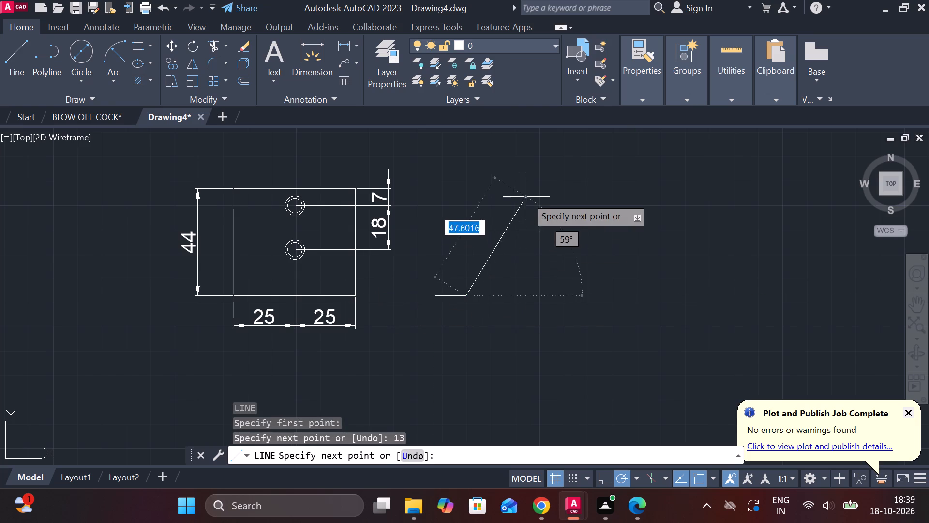
{"action": "type", "text": "44"}
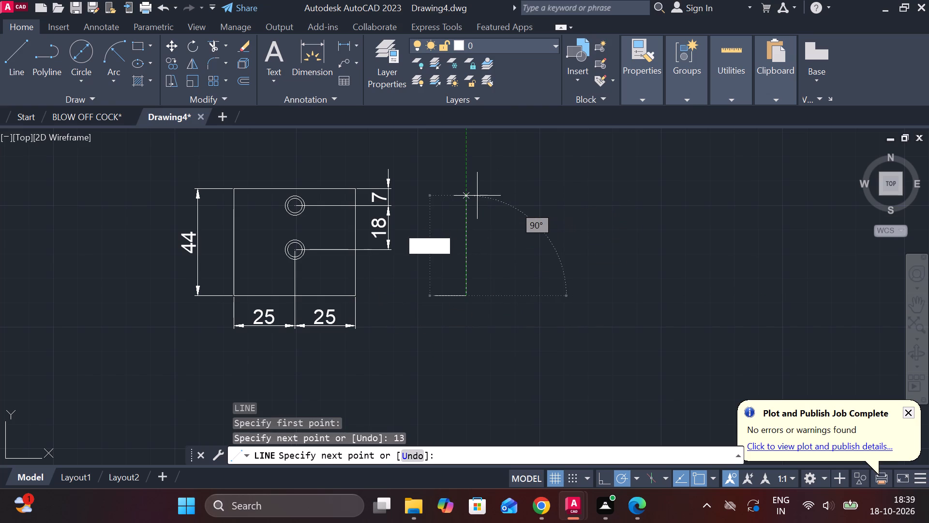
{"action": "key", "text": "space"}
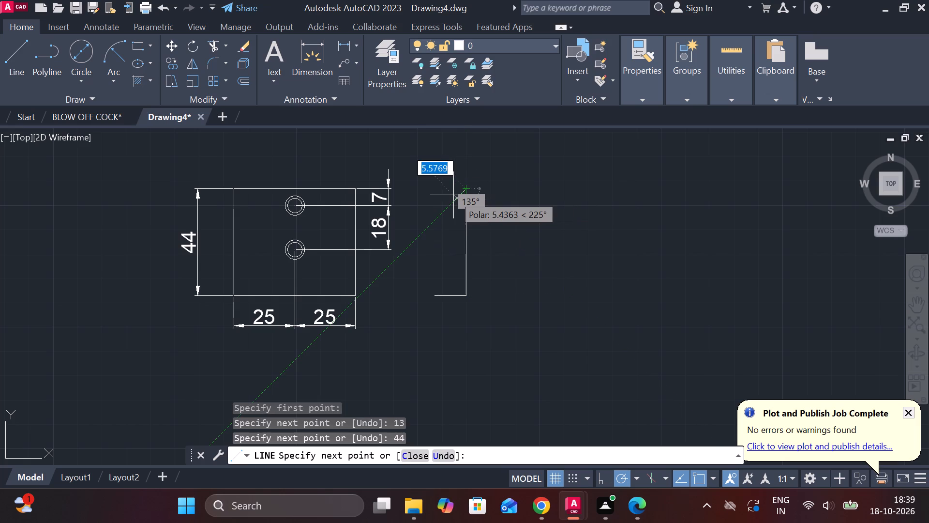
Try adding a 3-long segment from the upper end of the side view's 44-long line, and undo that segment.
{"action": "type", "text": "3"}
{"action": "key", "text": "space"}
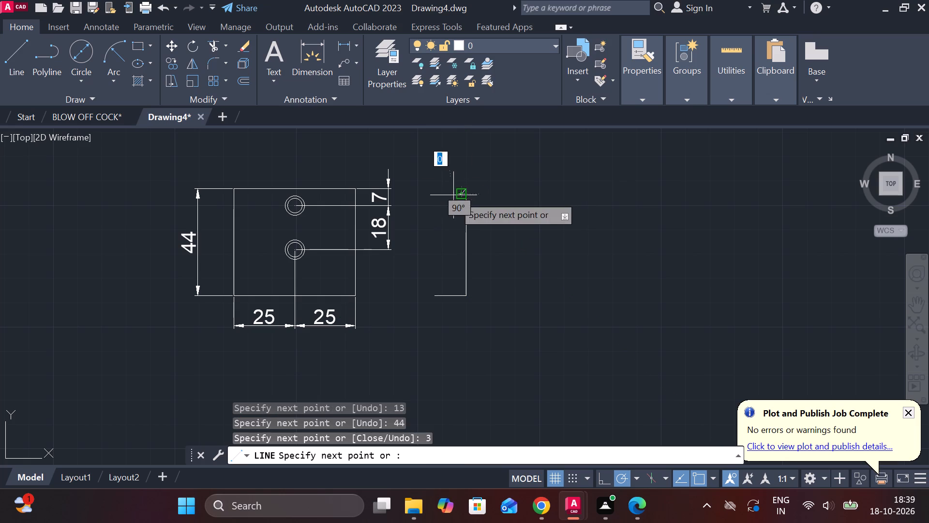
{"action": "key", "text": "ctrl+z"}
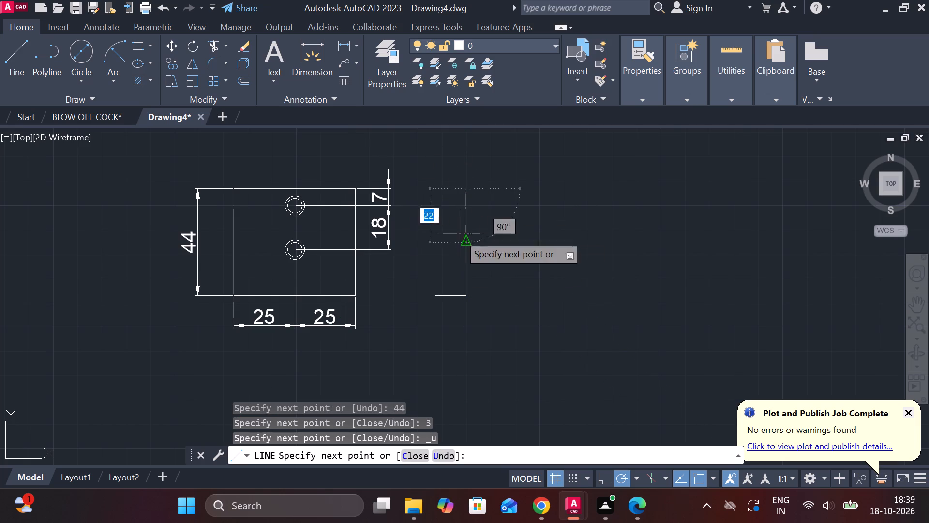
Add a 3-long horizontal segment leftward from the upper end of the side view's 44-long line.
{"action": "type", "text": "3"}
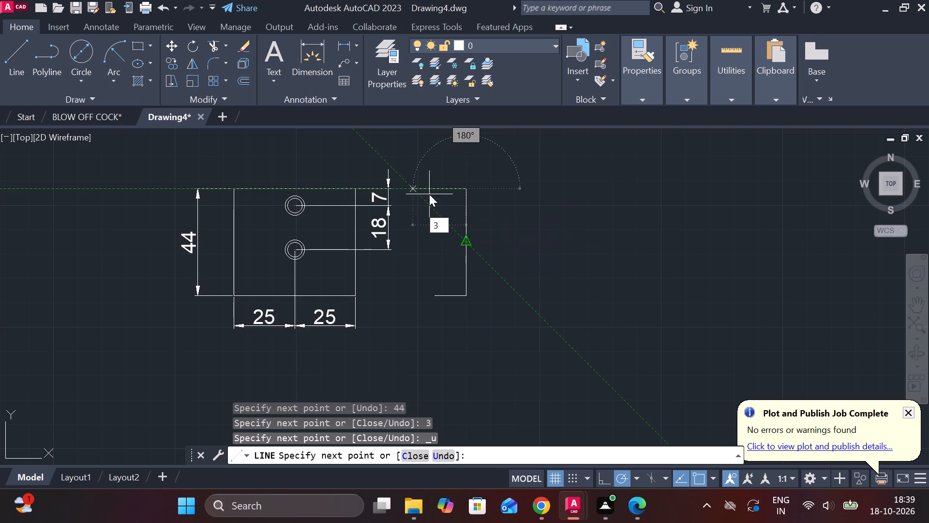
{"action": "key", "text": "space"}
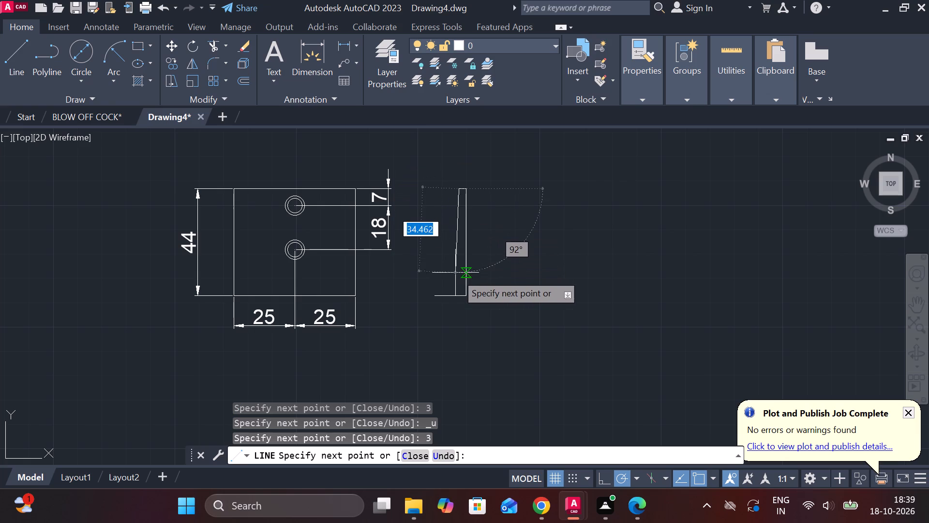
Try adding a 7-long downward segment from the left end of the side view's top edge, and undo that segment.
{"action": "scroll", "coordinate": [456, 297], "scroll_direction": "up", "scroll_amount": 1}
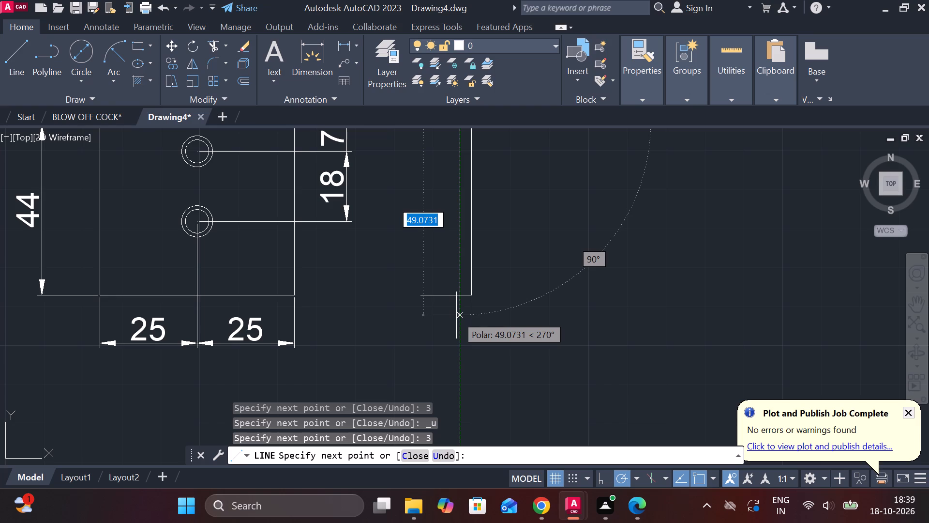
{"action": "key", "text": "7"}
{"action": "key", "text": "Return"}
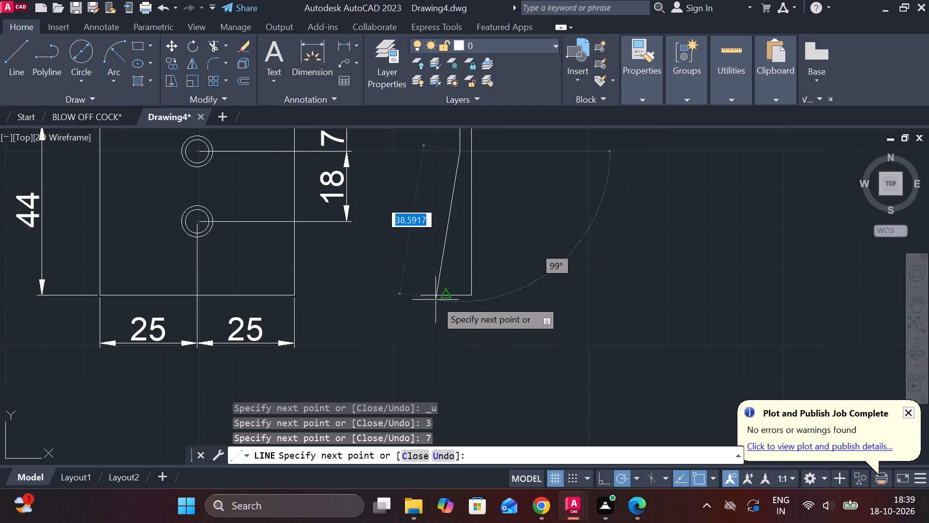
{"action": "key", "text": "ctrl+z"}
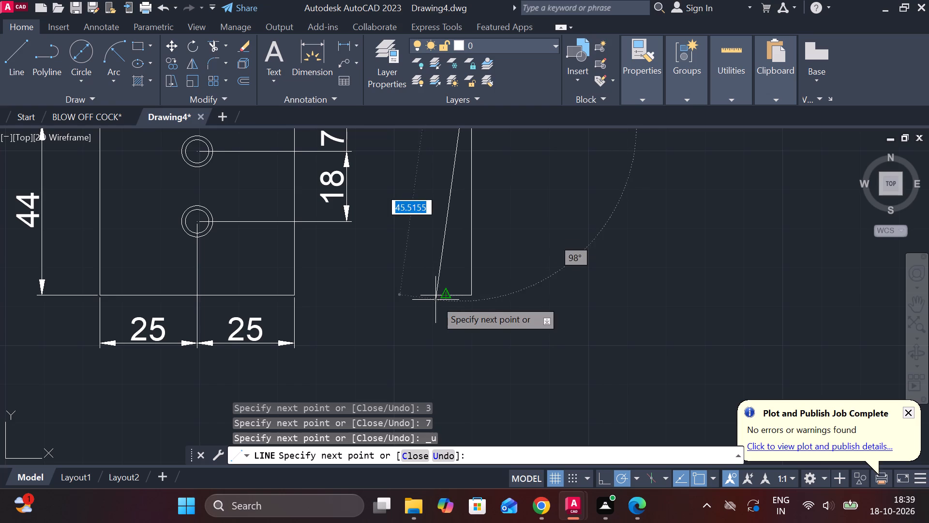
Close the side view's L-shaped outline with a 38-long downward line, a horizontal line leftward and a vertical line to the starting corner.
{"action": "middle_click_drag", "start_coordinate": [439, 287], "coordinate": [448, 335]}
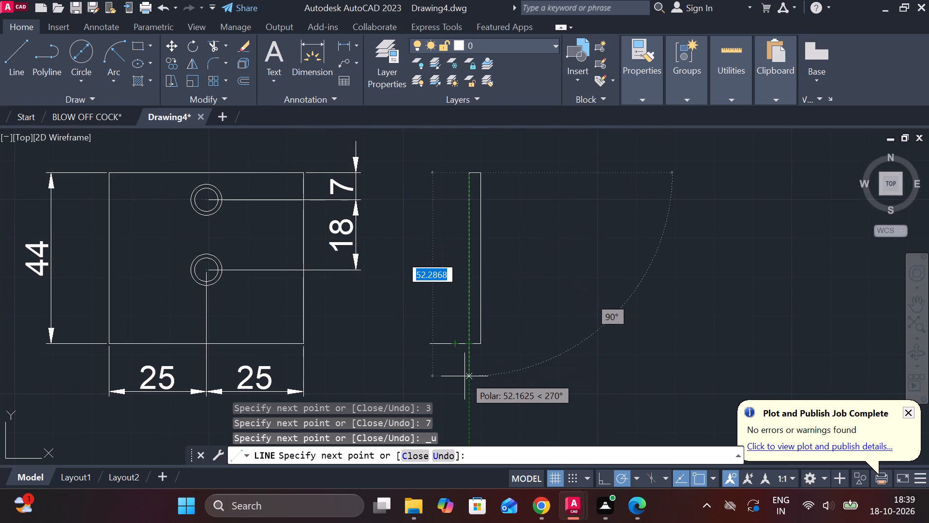
{"action": "type", "text": "38"}
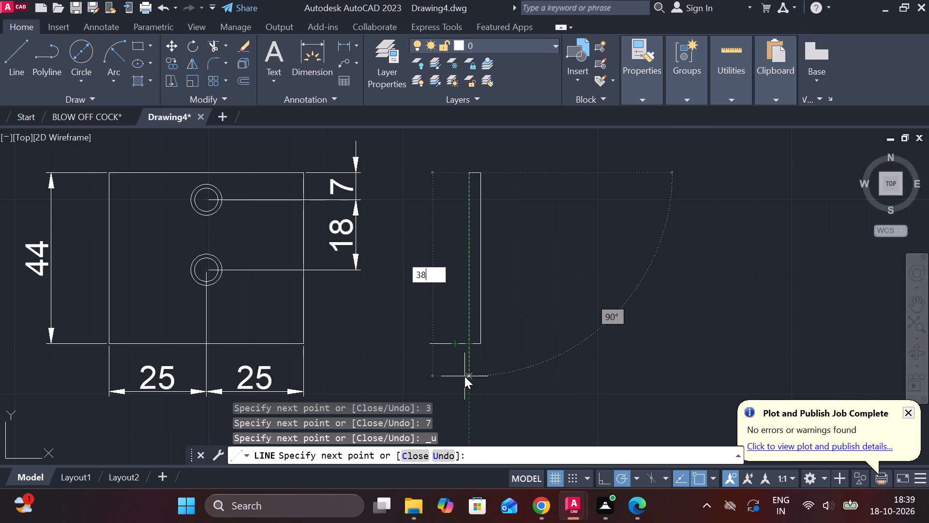
{"action": "key", "text": "Return"}
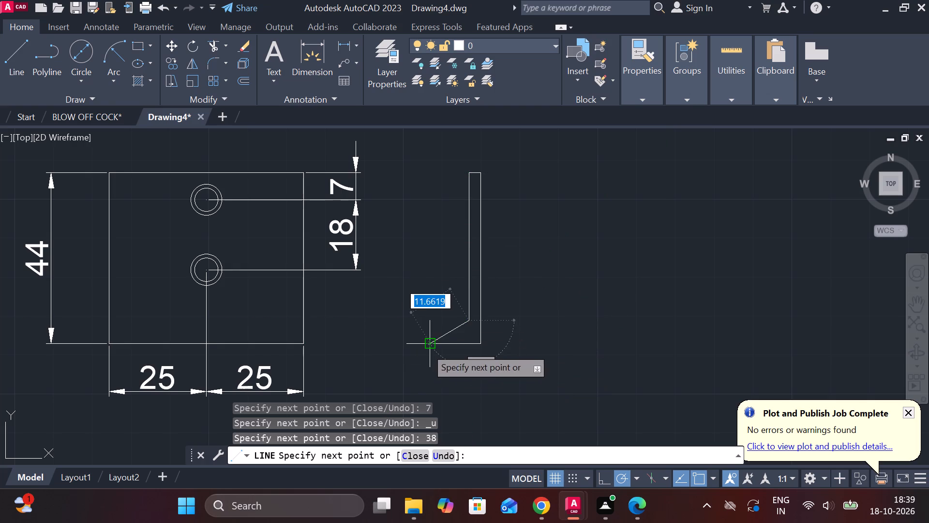
{"action": "left_click", "coordinate": [427, 326]}
{"action": "left_click", "coordinate": [427, 348]}
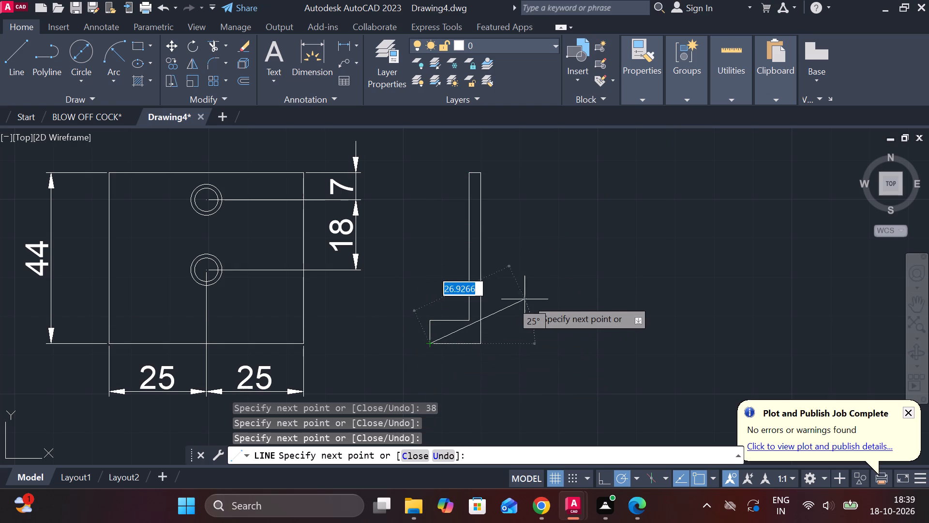
{"action": "key", "text": "Escape"}
Draw two horizontal projection lines across the side view, level with the top and bottom of the lower hole's outer circle.
{"action": "middle_click_drag", "start_coordinate": [530, 294], "coordinate": [494, 292]}
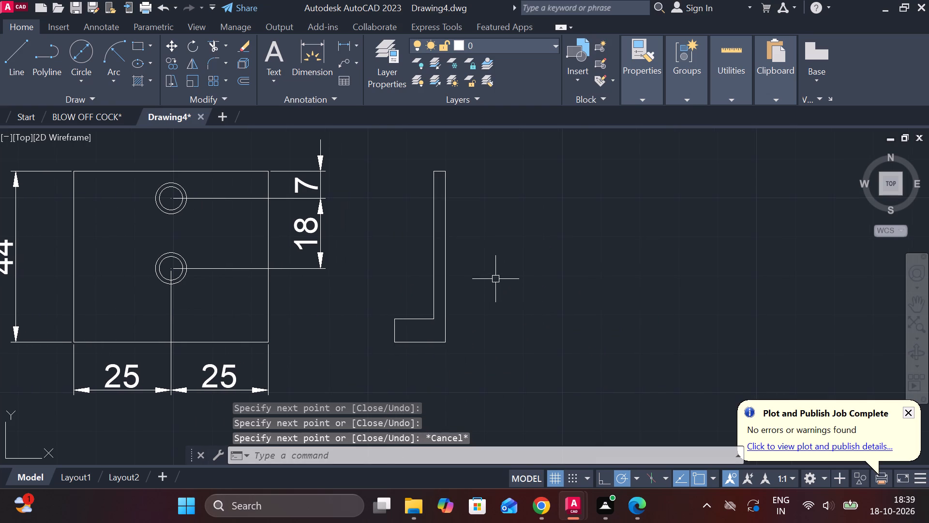
{"action": "middle_click_drag", "start_coordinate": [485, 271], "coordinate": [504, 295]}
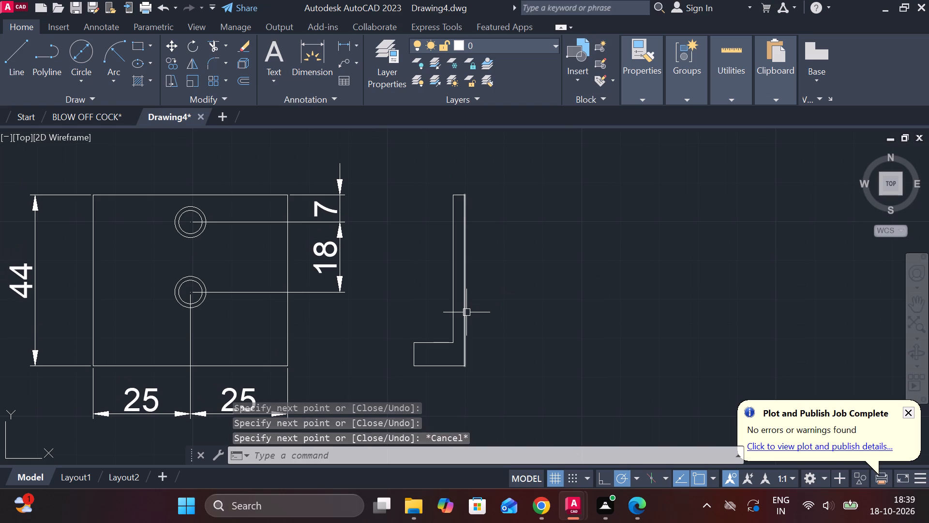
{"action": "middle_click_drag", "start_coordinate": [427, 306], "coordinate": [463, 307]}
{"action": "scroll", "coordinate": [464, 307], "scroll_direction": "down", "scroll_amount": 1}
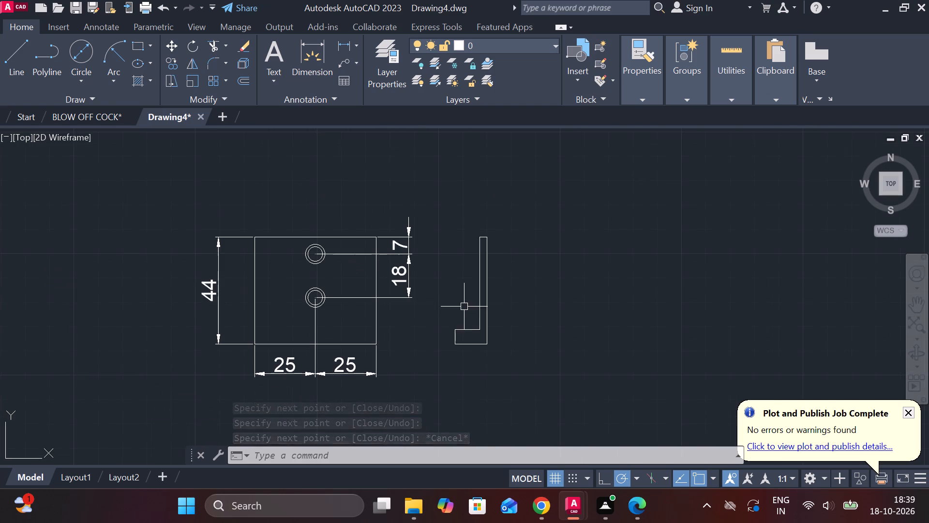
{"action": "key", "text": "l"}
{"action": "key", "text": "Return"}
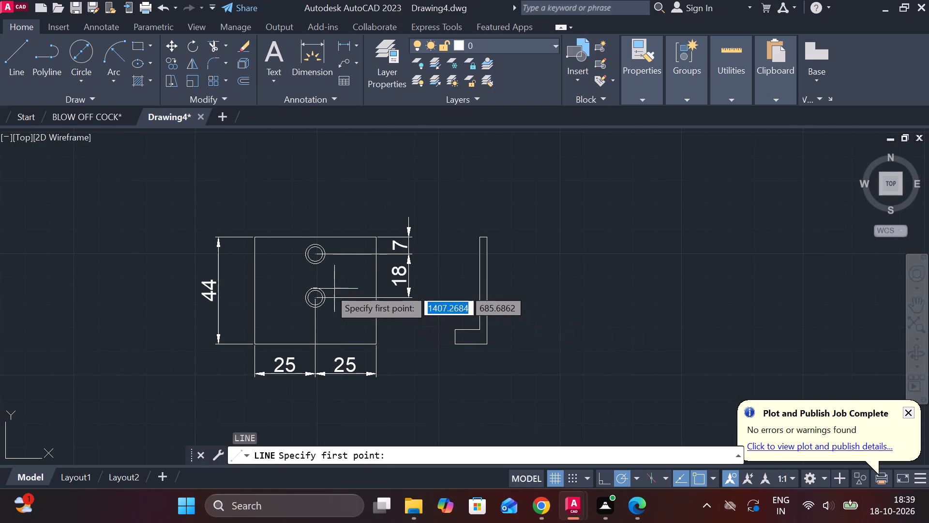
{"action": "left_click", "coordinate": [441, 289]}
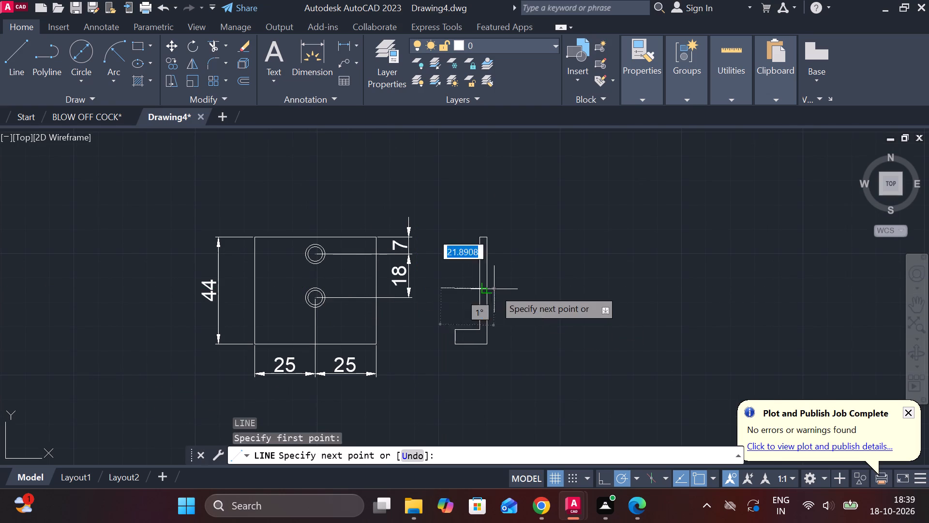
{"action": "left_click", "coordinate": [508, 288]}
{"action": "key", "text": "Escape"}
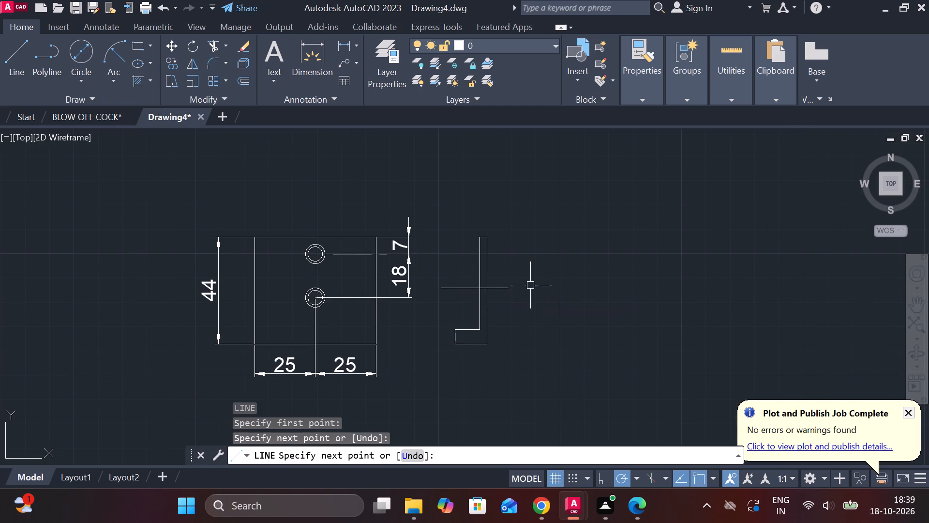
{"action": "key", "text": "space"}
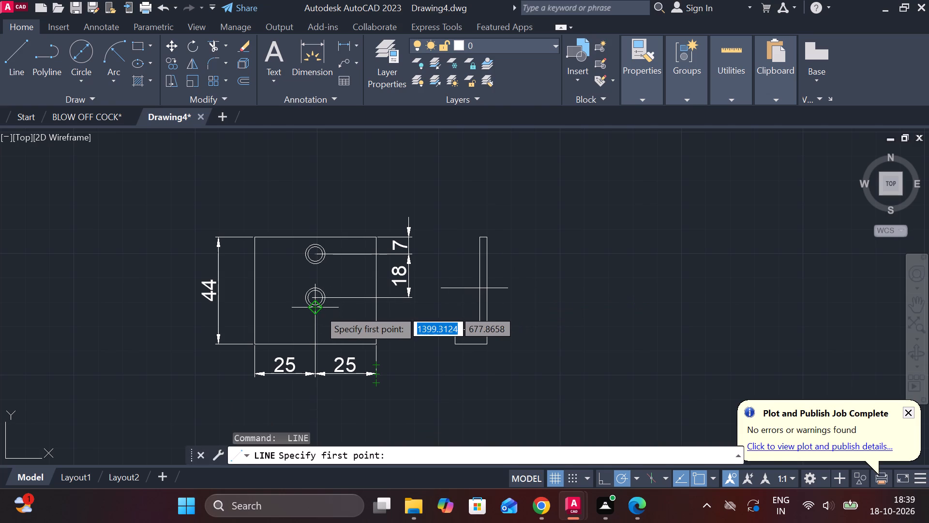
{"action": "left_click", "coordinate": [395, 312]}
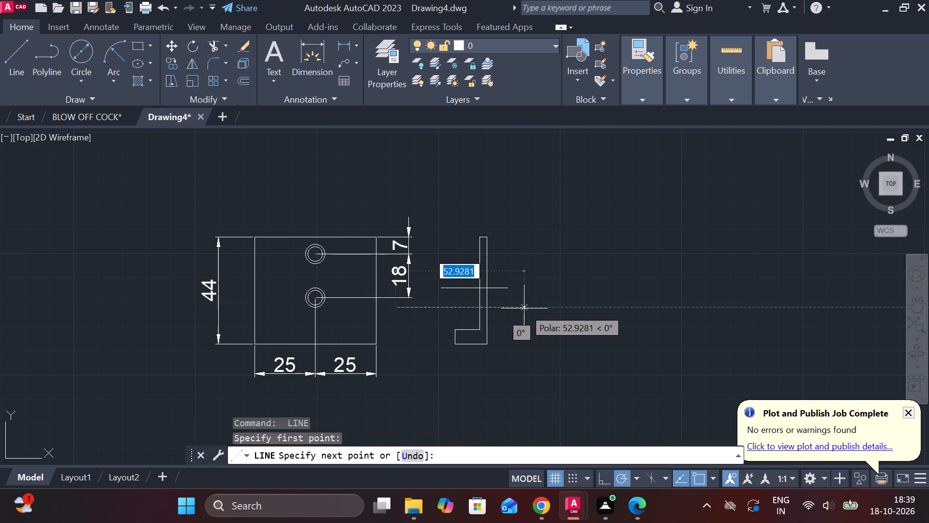
{"action": "left_click", "coordinate": [529, 307]}
{"action": "key", "text": "Escape"}
Trim the lower hole's two projection lines on both sides of the side view's upright.
{"action": "type", "text": "TR"}
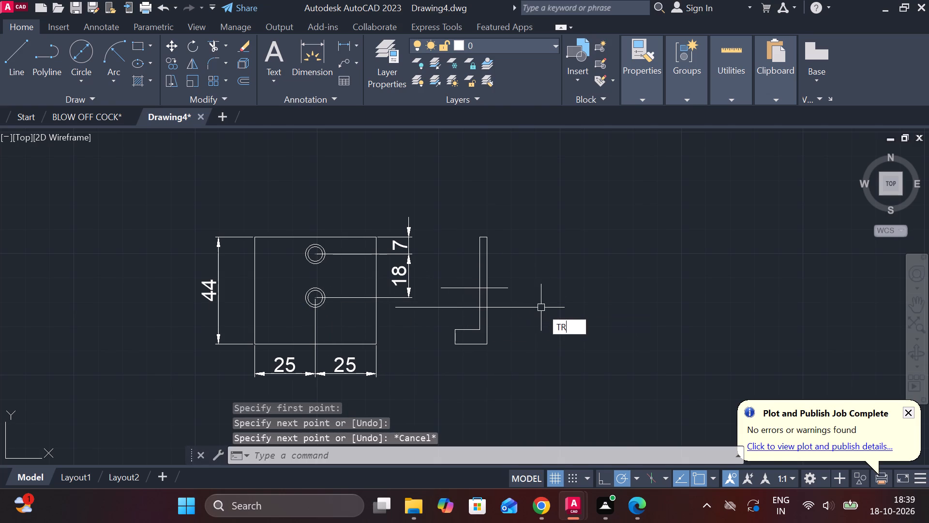
{"action": "key", "text": "space"}
{"action": "left_click_drag", "start_coordinate": [500, 268], "coordinate": [506, 328]}
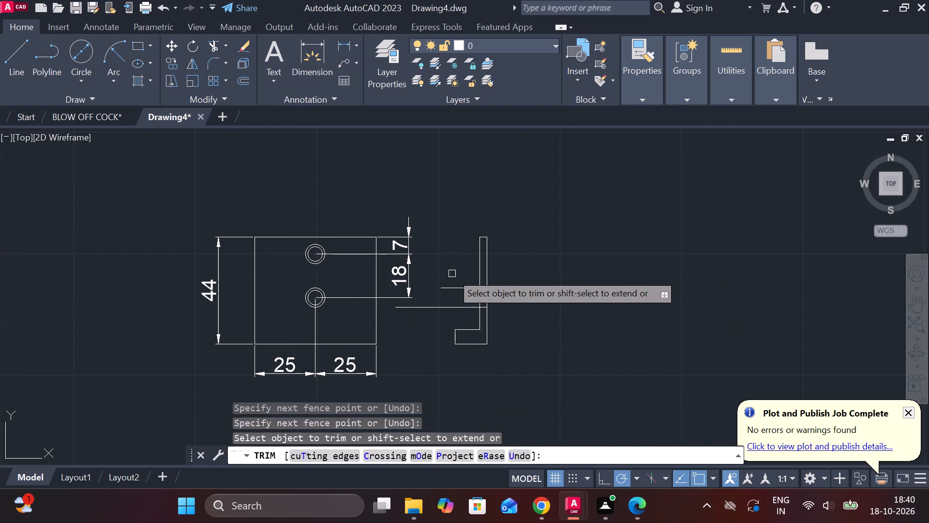
{"action": "left_click_drag", "start_coordinate": [452, 274], "coordinate": [441, 323]}
{"action": "key", "text": "Escape"}
Draw two horizontal projection lines across the side view, level with the top and bottom of the upper hole's outer circle.
{"action": "middle_click_drag", "start_coordinate": [439, 288], "coordinate": [451, 315]}
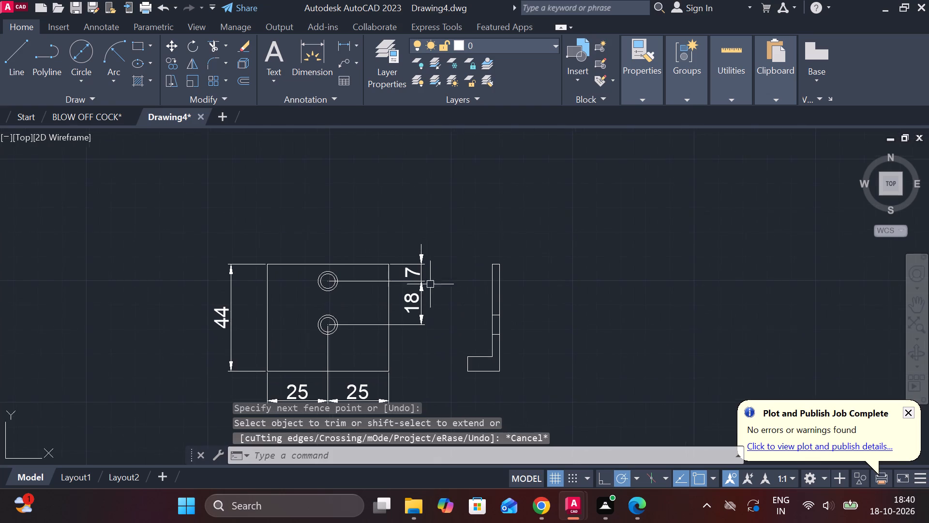
{"action": "scroll", "coordinate": [411, 242], "scroll_direction": "up", "scroll_amount": 1}
{"action": "middle_click_drag", "start_coordinate": [412, 242], "coordinate": [452, 199]}
{"action": "scroll", "coordinate": [452, 199], "scroll_direction": "down", "scroll_amount": 1}
{"action": "key", "text": "space"}
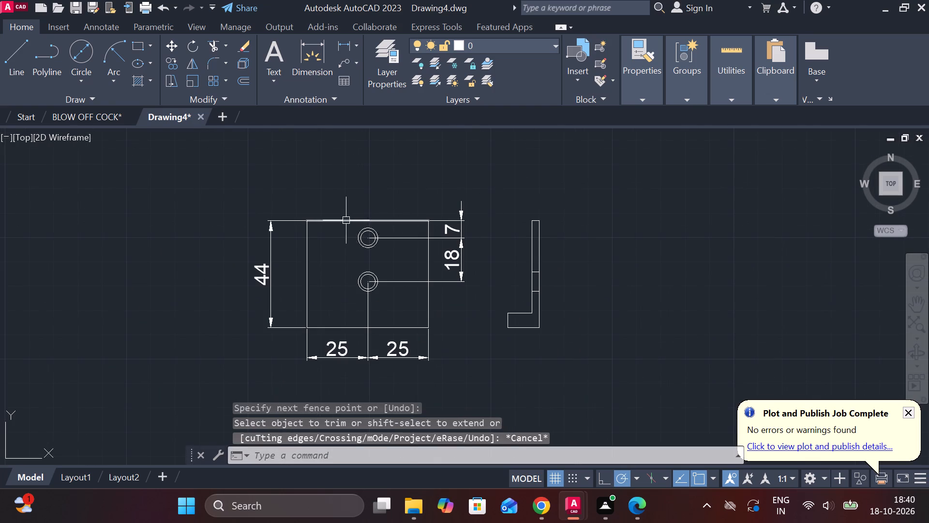
{"action": "scroll", "coordinate": [346, 220], "scroll_direction": "up", "scroll_amount": 1}
{"action": "key", "text": "Escape"}
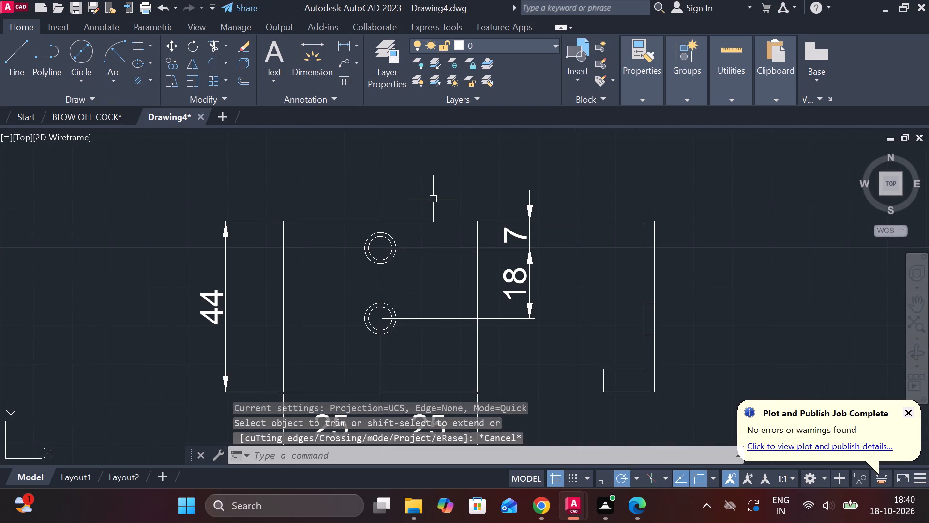
{"action": "key", "text": "l"}
{"action": "key", "text": "Return"}
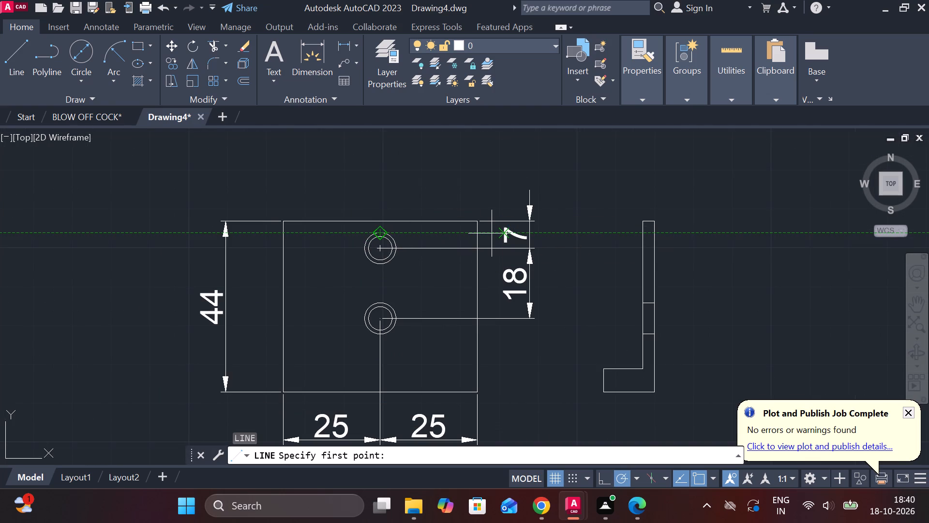
{"action": "left_click", "coordinate": [541, 233]}
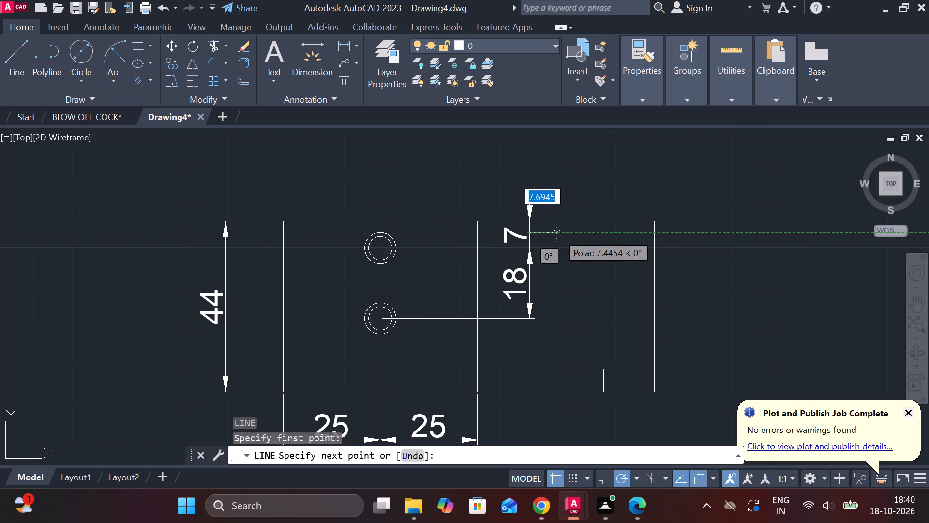
{"action": "left_click", "coordinate": [689, 230]}
{"action": "key", "text": "Escape"}
{"action": "key", "text": "space"}
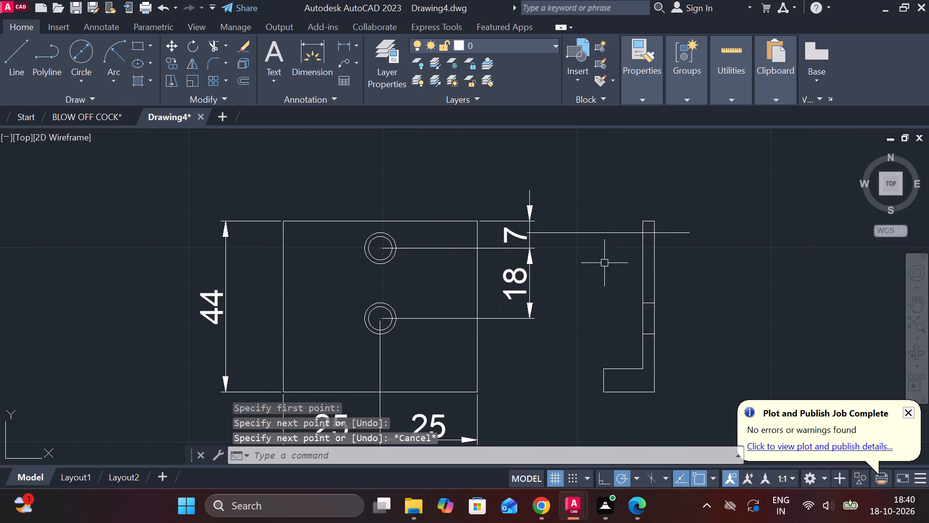
{"action": "left_click", "coordinate": [547, 269]}
{"action": "left_click", "coordinate": [687, 264]}
{"action": "key", "text": "Escape"}
Trim the upper hole's two projection lines on both sides of the side view's upright.
{"action": "type", "text": "TR"}
{"action": "key", "text": "space"}
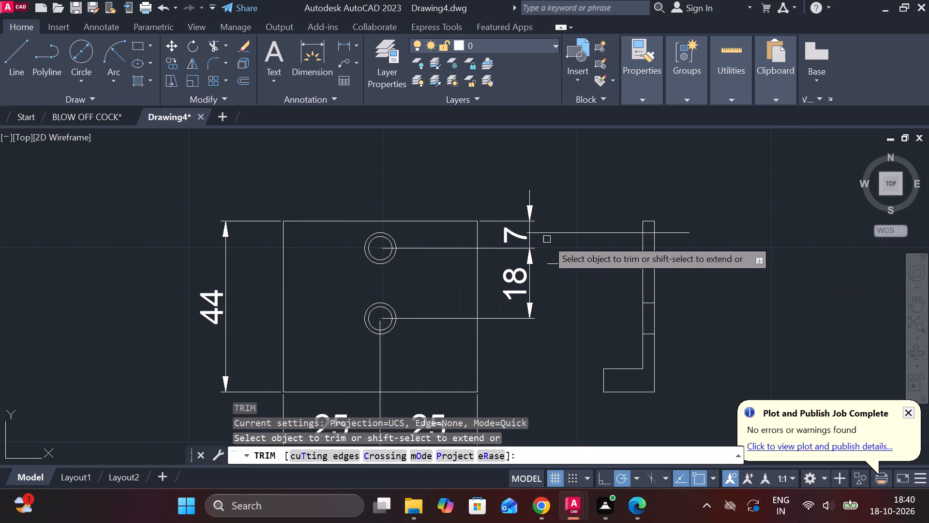
{"action": "left_click", "coordinate": [543, 233]}
{"action": "left_click", "coordinate": [567, 264]}
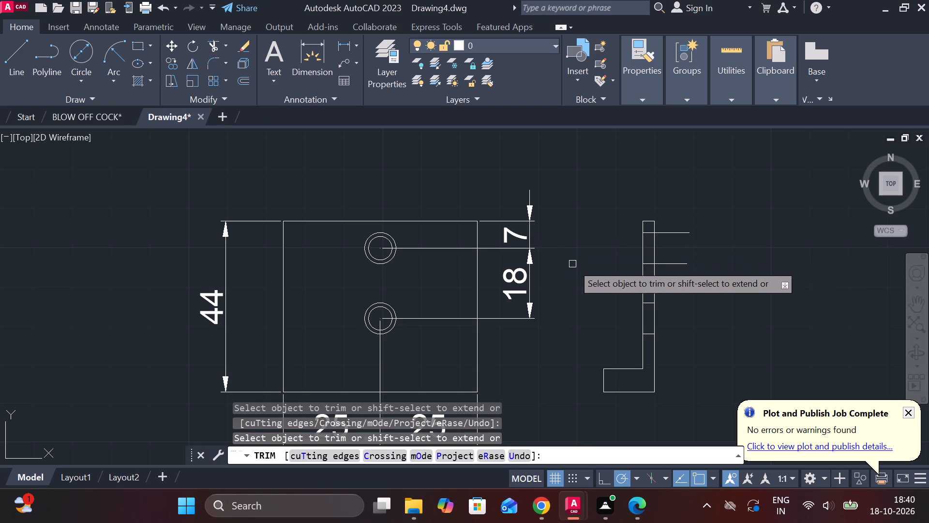
{"action": "left_click_drag", "start_coordinate": [663, 224], "coordinate": [670, 296]}
Examine the original dimensioned block views, including the stepped lower corner of the 97-long view, against the new side view.
{"action": "scroll", "coordinate": [672, 296], "scroll_direction": "down", "scroll_amount": 2}
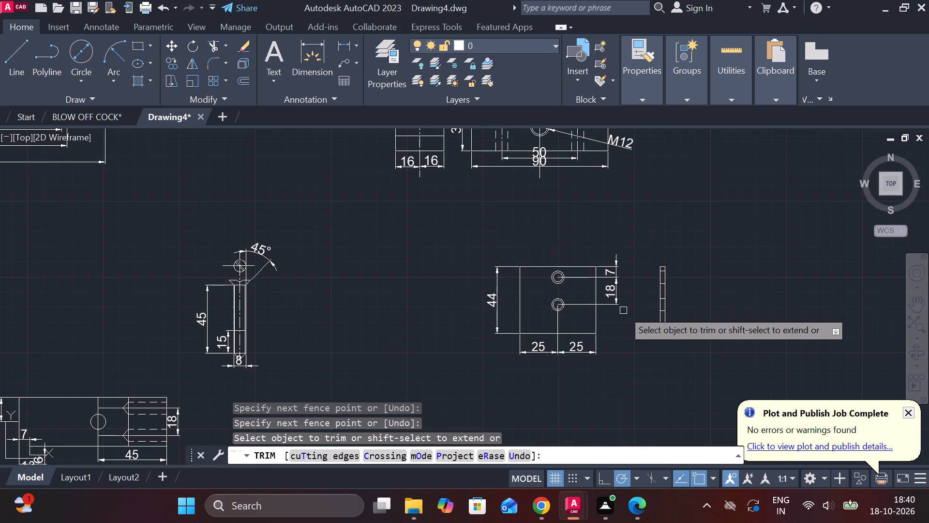
{"action": "scroll", "coordinate": [351, 343], "scroll_direction": "down", "scroll_amount": 3}
{"action": "scroll", "coordinate": [299, 373], "scroll_direction": "up", "scroll_amount": 2}
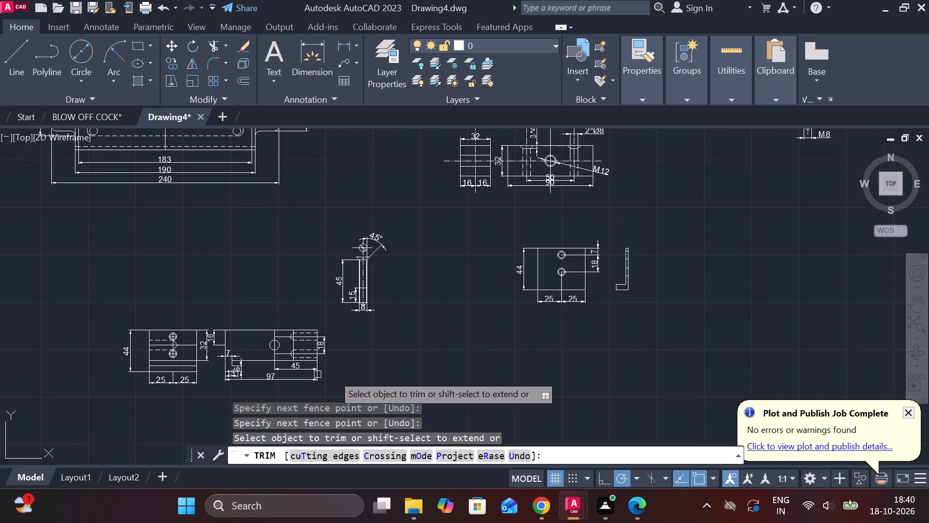
{"action": "middle_click_drag", "start_coordinate": [366, 367], "coordinate": [396, 333]}
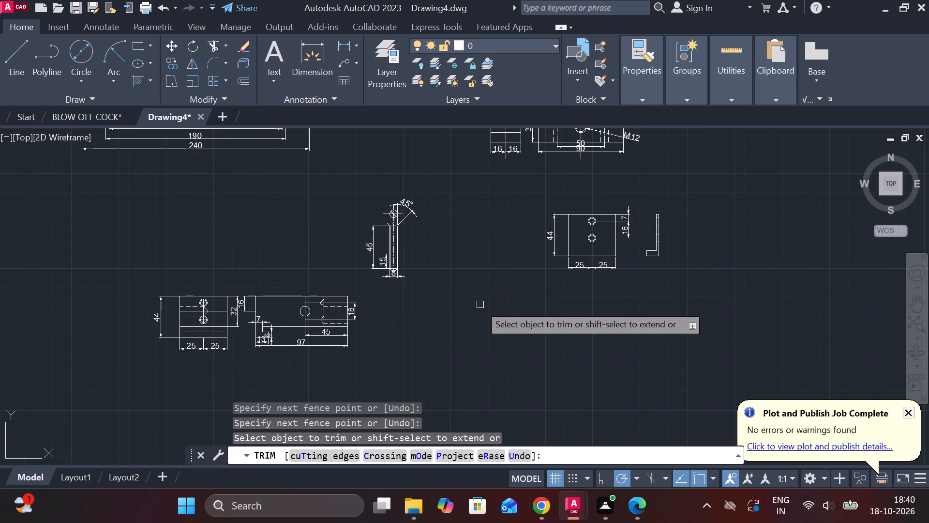
{"action": "scroll", "coordinate": [360, 347], "scroll_direction": "up", "scroll_amount": 2}
{"action": "middle_click_drag", "start_coordinate": [360, 347], "coordinate": [610, 269]}
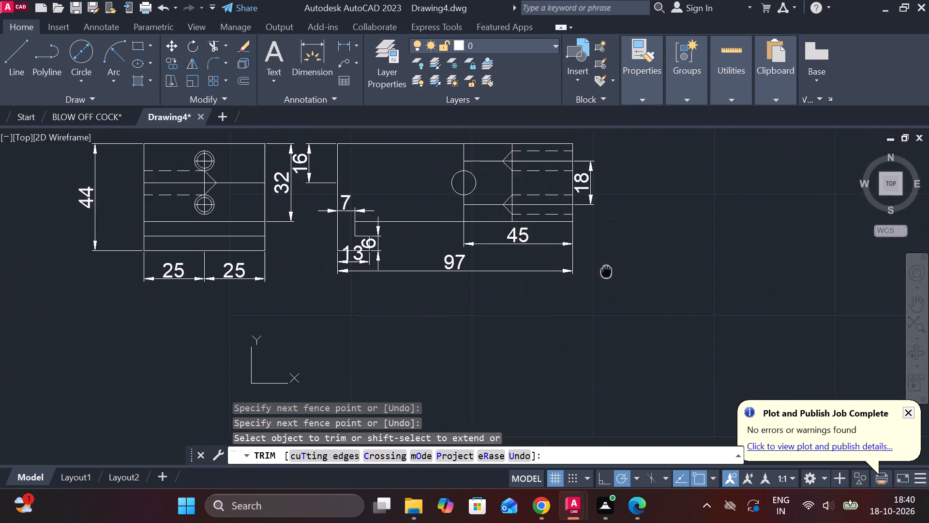
{"action": "middle_click_drag", "start_coordinate": [610, 269], "coordinate": [614, 268]}
{"action": "middle_click_drag", "start_coordinate": [435, 319], "coordinate": [711, 328]}
{"action": "middle_click_drag", "start_coordinate": [632, 301], "coordinate": [557, 332]}
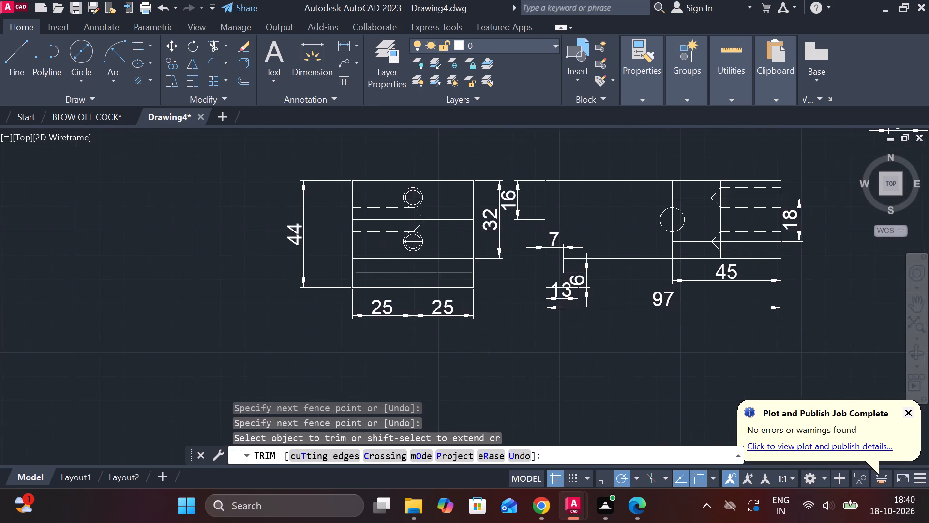
{"action": "scroll", "coordinate": [557, 332], "scroll_direction": "down", "scroll_amount": 1}
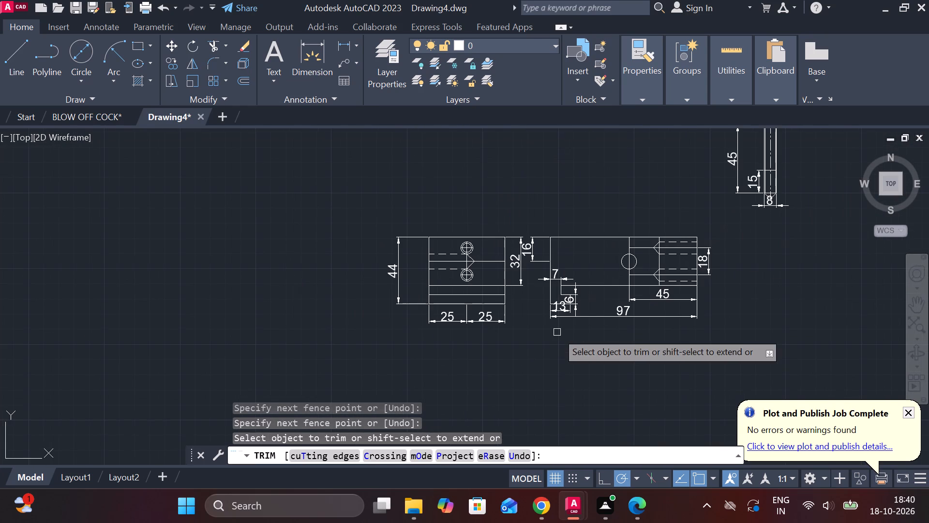
{"action": "scroll", "coordinate": [651, 288], "scroll_direction": "down", "scroll_amount": 2}
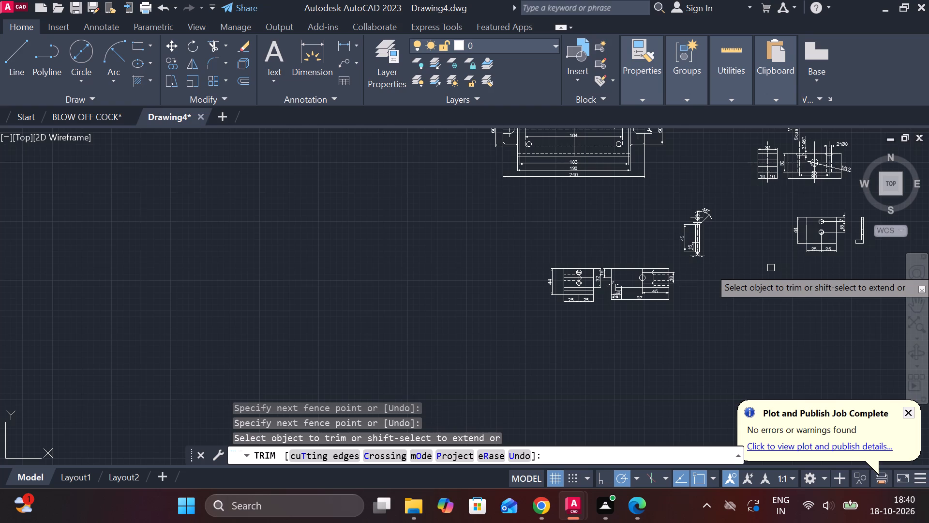
Examine the other dimensioned parts, including the M8 pin and the V-notched block views, against the L-shaped side view.
{"action": "scroll", "coordinate": [771, 281], "scroll_direction": "up", "scroll_amount": 1}
{"action": "middle_click_drag", "start_coordinate": [771, 281], "coordinate": [423, 336]}
{"action": "scroll", "coordinate": [423, 326], "scroll_direction": "down", "scroll_amount": 1}
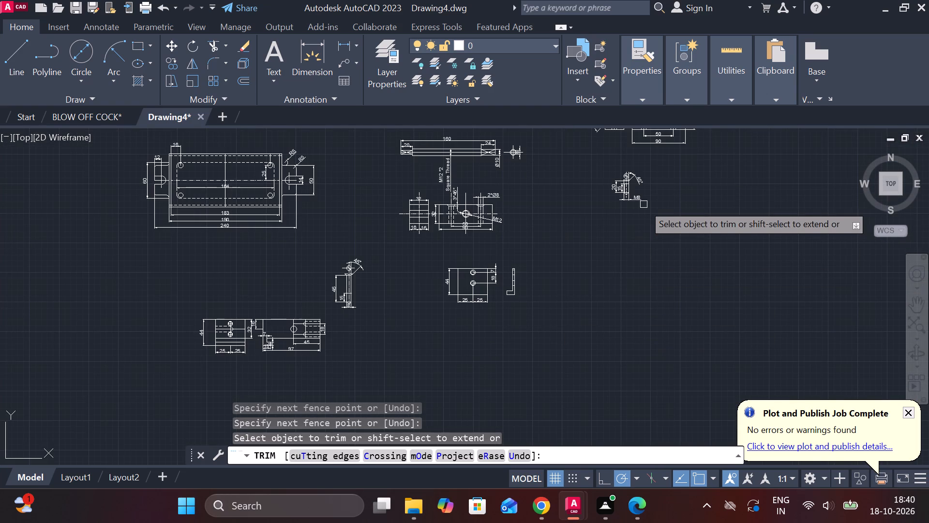
{"action": "middle_click_drag", "start_coordinate": [656, 206], "coordinate": [612, 296]}
{"action": "scroll", "coordinate": [589, 219], "scroll_direction": "up", "scroll_amount": 2}
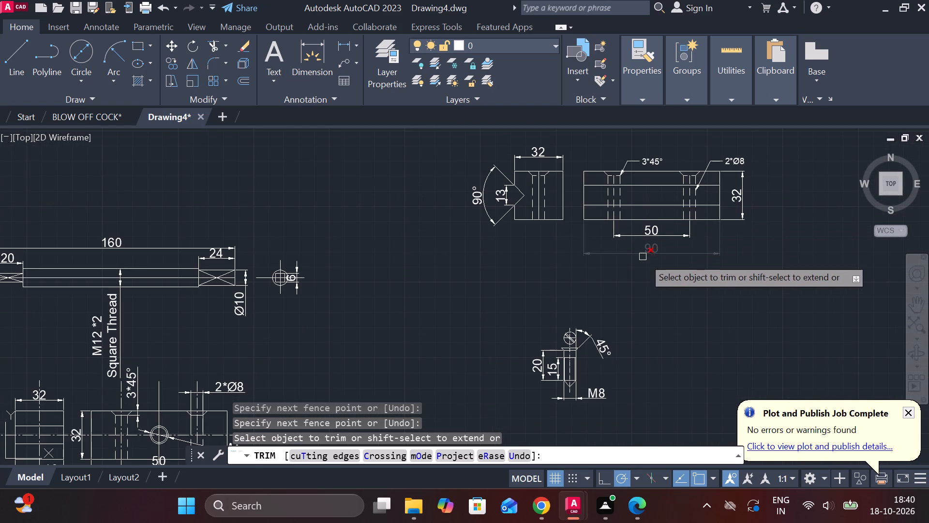
{"action": "middle_click_drag", "start_coordinate": [663, 299], "coordinate": [686, 212]}
{"action": "scroll", "coordinate": [686, 220], "scroll_direction": "down", "scroll_amount": 1}
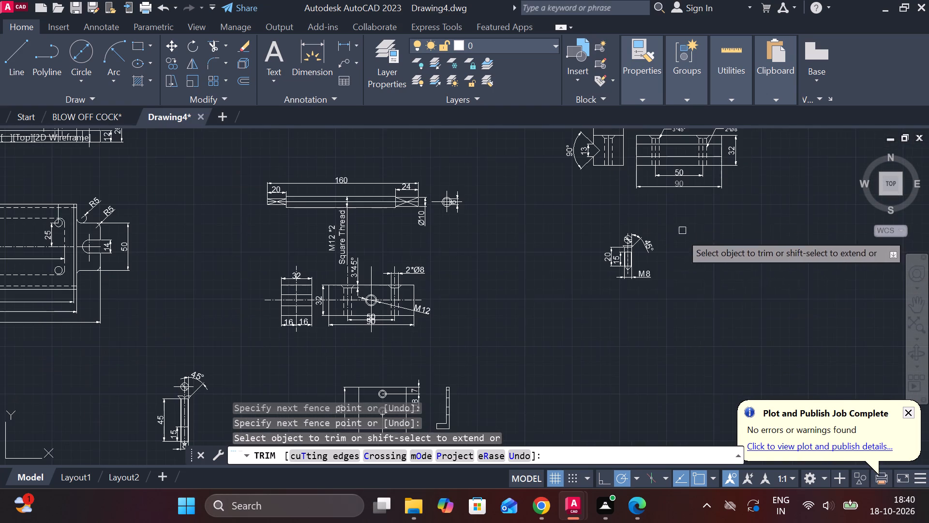
{"action": "middle_click_drag", "start_coordinate": [513, 366], "coordinate": [531, 268]}
{"action": "scroll", "coordinate": [452, 301], "scroll_direction": "up", "scroll_amount": 2}
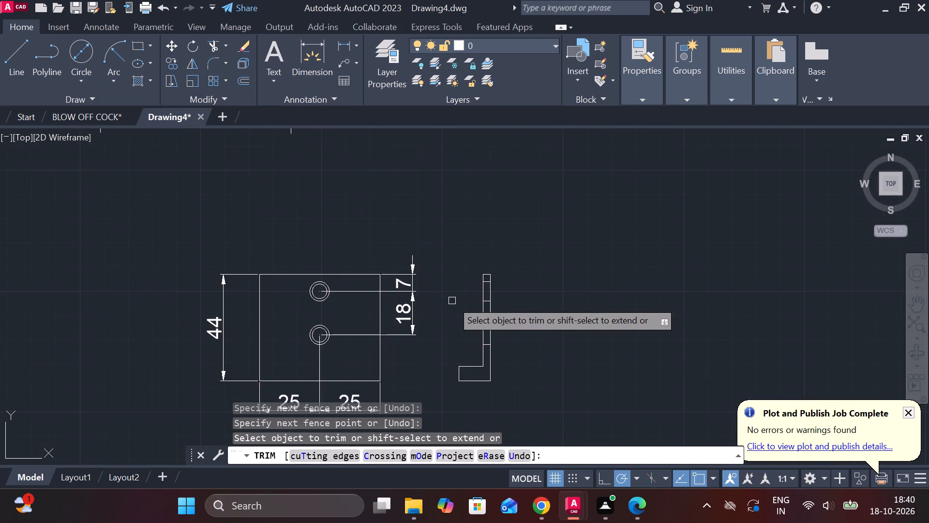
{"action": "scroll", "coordinate": [452, 301], "scroll_direction": "up", "scroll_amount": 1}
{"action": "middle_click_drag", "start_coordinate": [454, 301], "coordinate": [451, 268]}
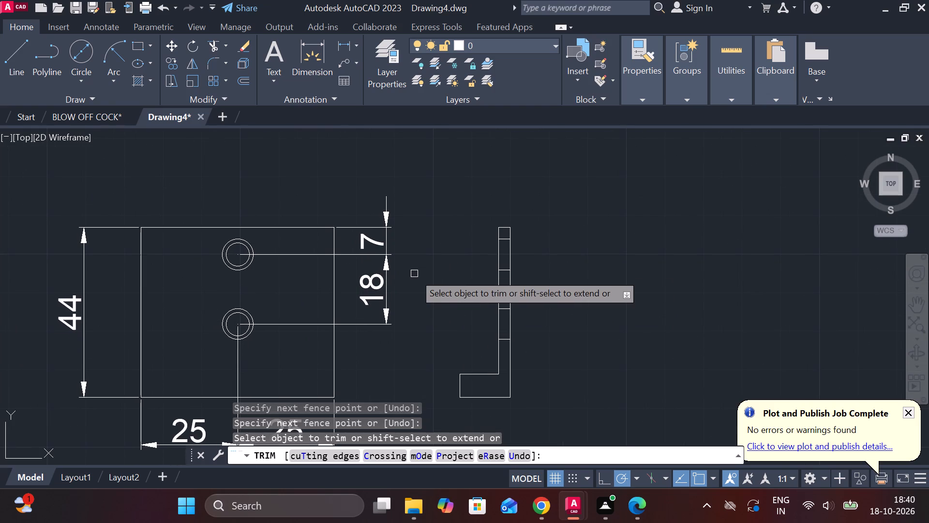
{"action": "middle_click_drag", "start_coordinate": [563, 283], "coordinate": [508, 282]}
{"action": "scroll", "coordinate": [500, 312], "scroll_direction": "up", "scroll_amount": 2}
{"action": "key", "text": "Escape"}
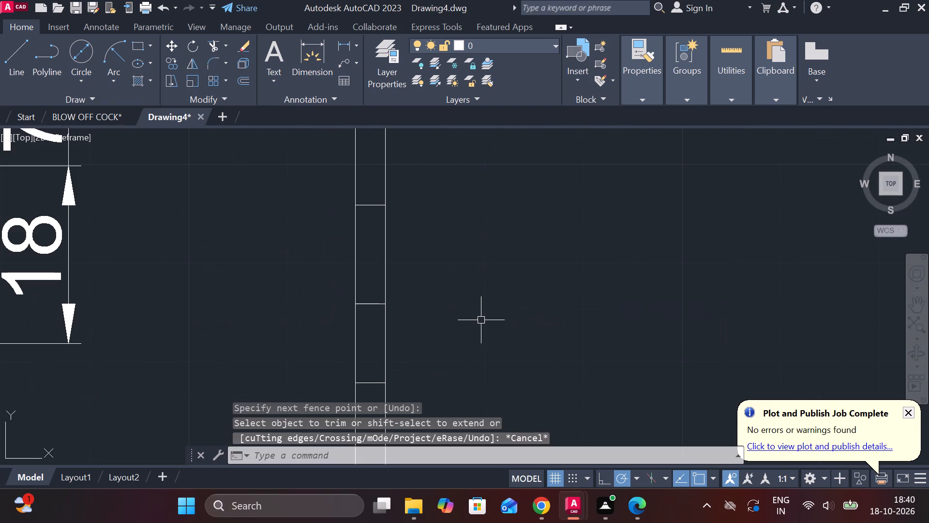
{"action": "middle_click_drag", "start_coordinate": [454, 328], "coordinate": [453, 284]}
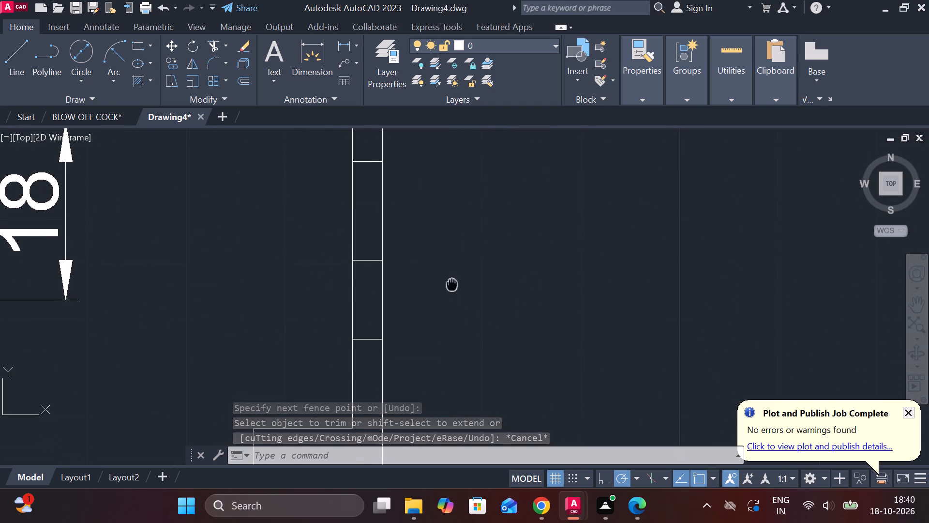
{"action": "middle_click_drag", "start_coordinate": [453, 284], "coordinate": [452, 284]}
{"action": "scroll", "coordinate": [456, 280], "scroll_direction": "down", "scroll_amount": 2}
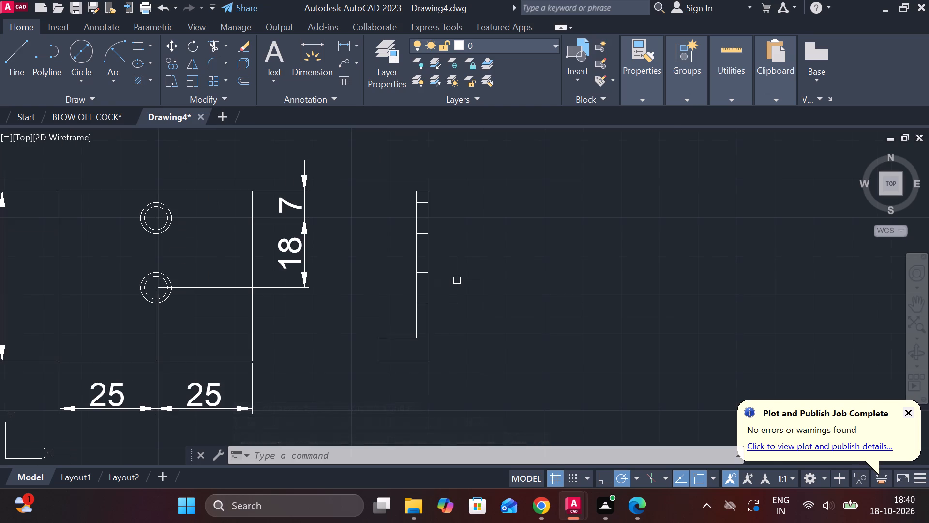
Draw a 4-unit line from the upright's top corner toward the front view, continued vertically down about 39 units into the foot.
{"action": "scroll", "coordinate": [449, 272], "scroll_direction": "up", "scroll_amount": 1}
{"action": "middle_click_drag", "start_coordinate": [449, 272], "coordinate": [463, 305]}
{"action": "key", "text": "l"}
{"action": "key", "text": "Return"}
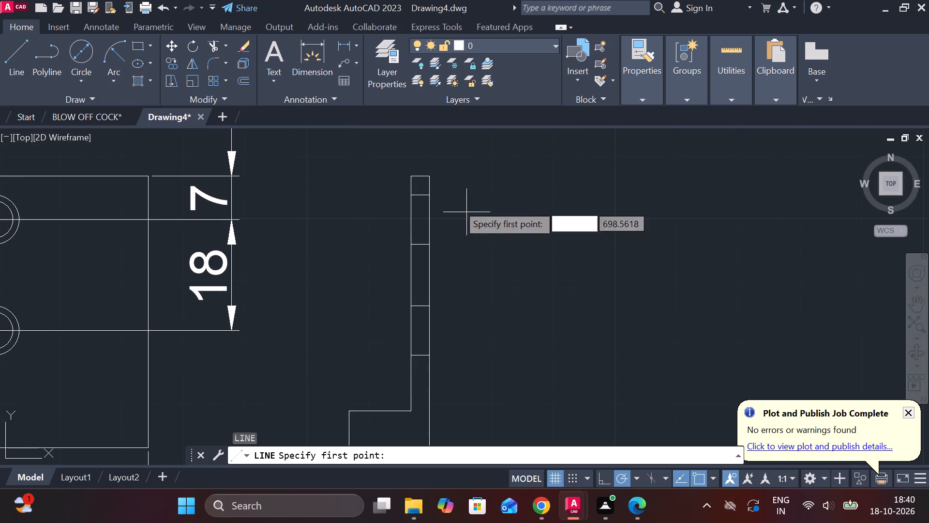
{"action": "left_click", "coordinate": [406, 177]}
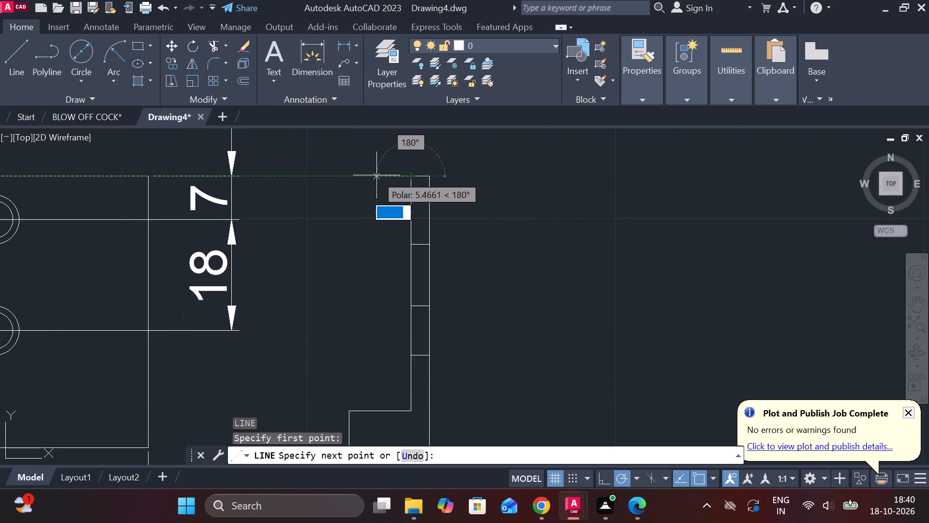
{"action": "type", "text": "4"}
{"action": "key", "text": "space"}
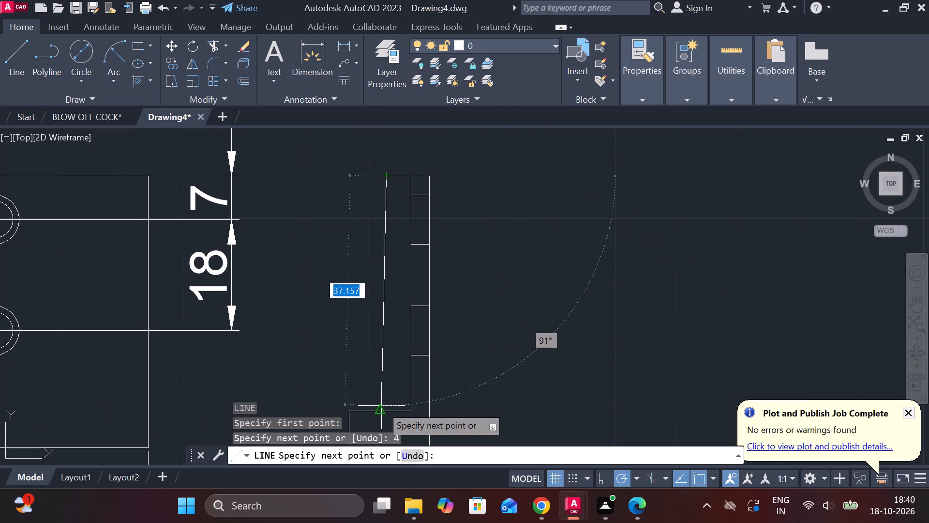
{"action": "middle_click_drag", "start_coordinate": [379, 409], "coordinate": [379, 345]}
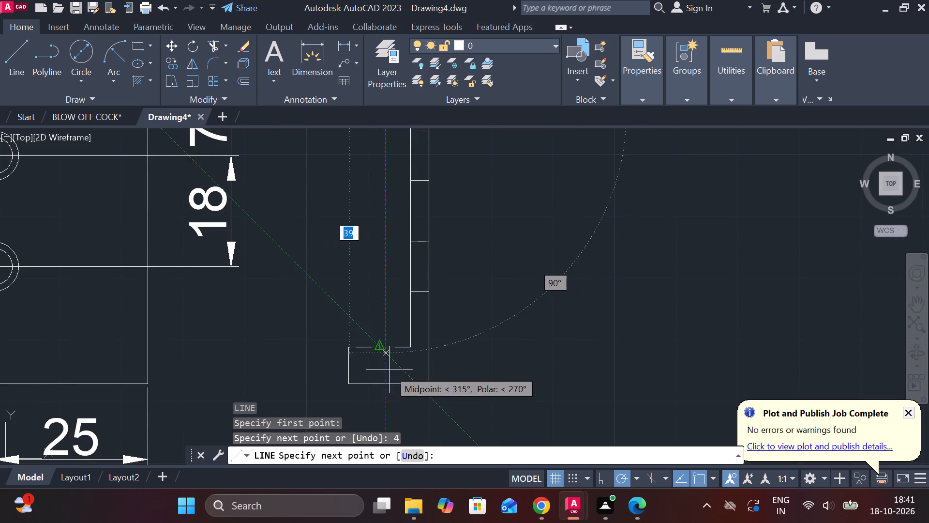
{"action": "left_click", "coordinate": [389, 369]}
{"action": "key", "text": "Escape"}
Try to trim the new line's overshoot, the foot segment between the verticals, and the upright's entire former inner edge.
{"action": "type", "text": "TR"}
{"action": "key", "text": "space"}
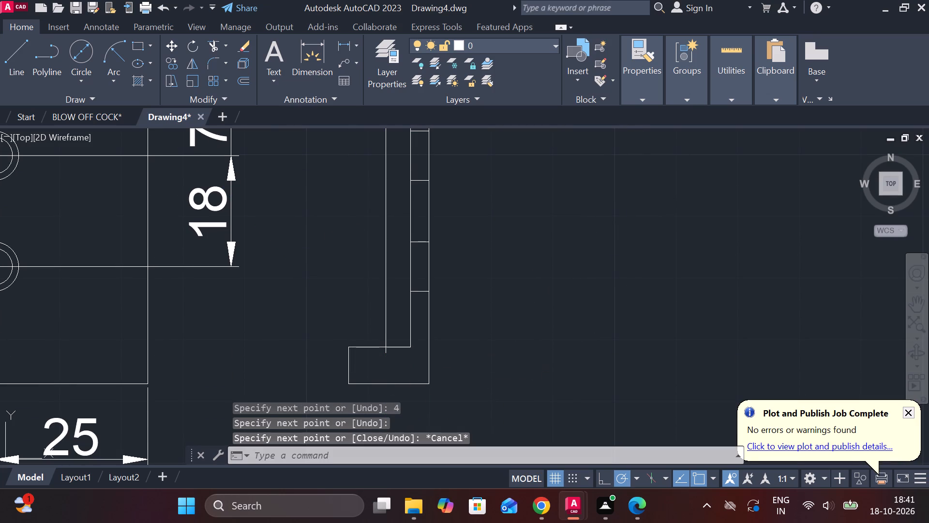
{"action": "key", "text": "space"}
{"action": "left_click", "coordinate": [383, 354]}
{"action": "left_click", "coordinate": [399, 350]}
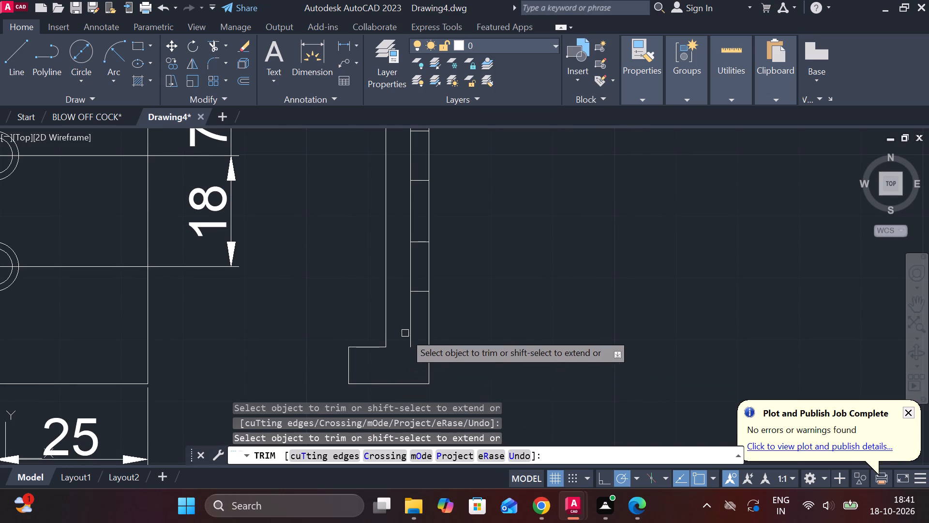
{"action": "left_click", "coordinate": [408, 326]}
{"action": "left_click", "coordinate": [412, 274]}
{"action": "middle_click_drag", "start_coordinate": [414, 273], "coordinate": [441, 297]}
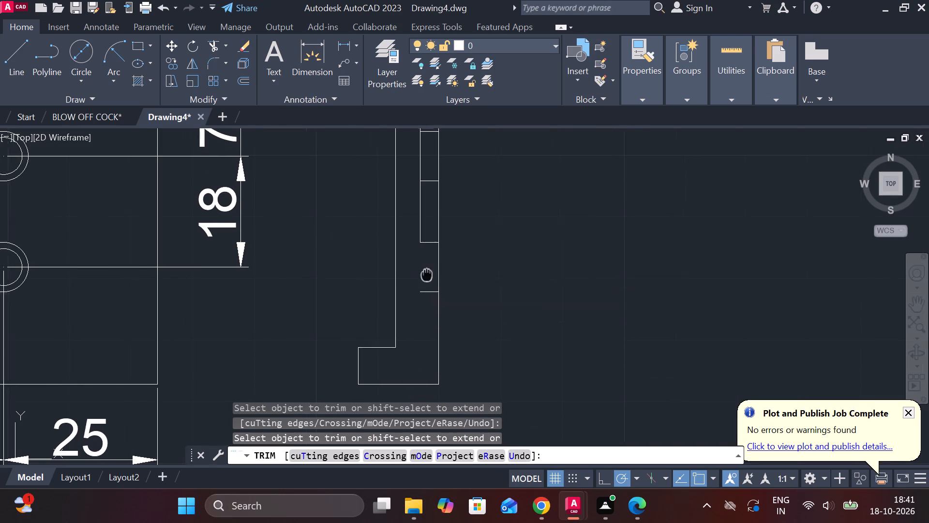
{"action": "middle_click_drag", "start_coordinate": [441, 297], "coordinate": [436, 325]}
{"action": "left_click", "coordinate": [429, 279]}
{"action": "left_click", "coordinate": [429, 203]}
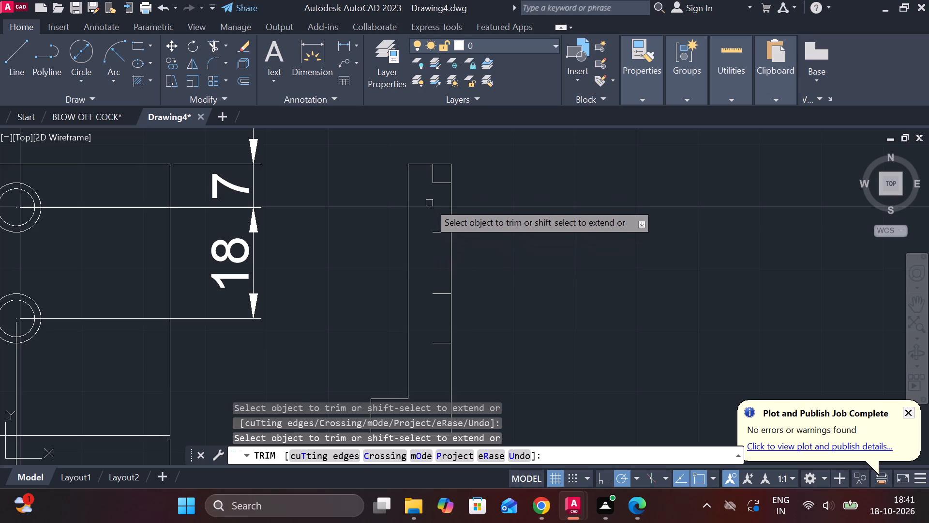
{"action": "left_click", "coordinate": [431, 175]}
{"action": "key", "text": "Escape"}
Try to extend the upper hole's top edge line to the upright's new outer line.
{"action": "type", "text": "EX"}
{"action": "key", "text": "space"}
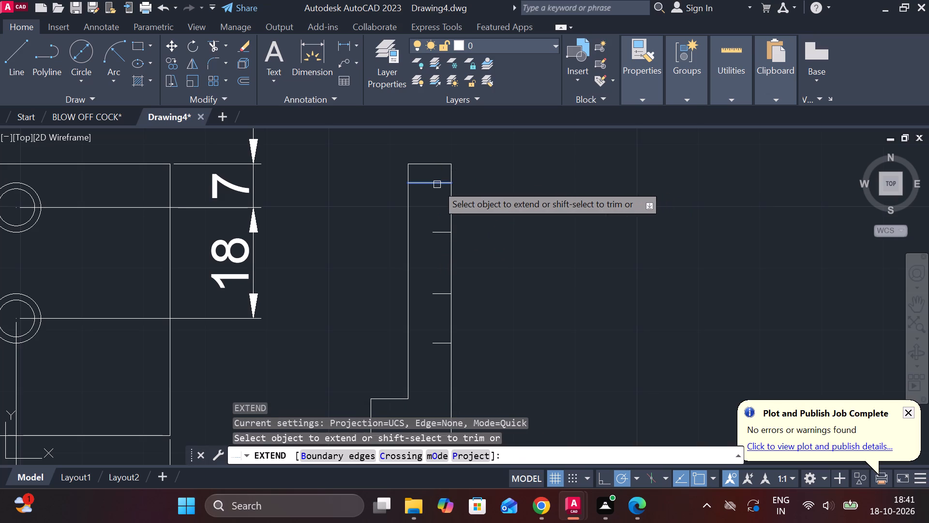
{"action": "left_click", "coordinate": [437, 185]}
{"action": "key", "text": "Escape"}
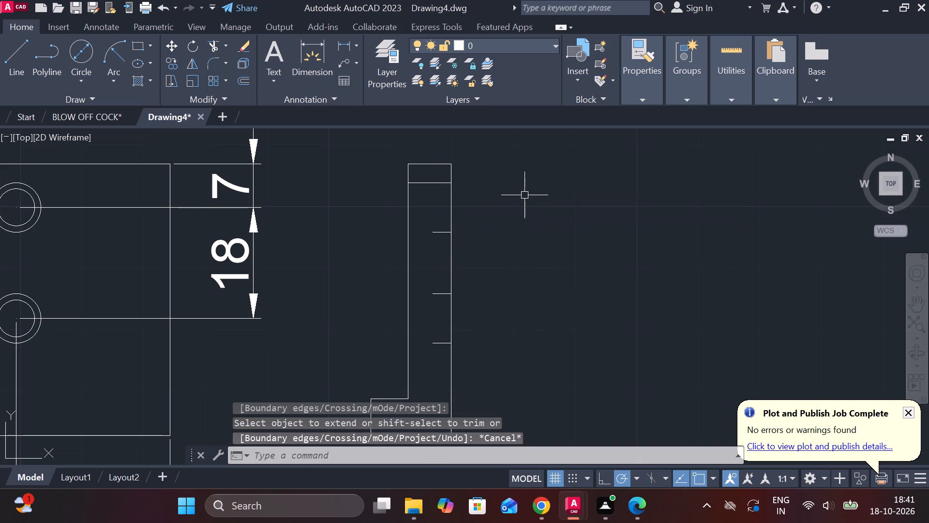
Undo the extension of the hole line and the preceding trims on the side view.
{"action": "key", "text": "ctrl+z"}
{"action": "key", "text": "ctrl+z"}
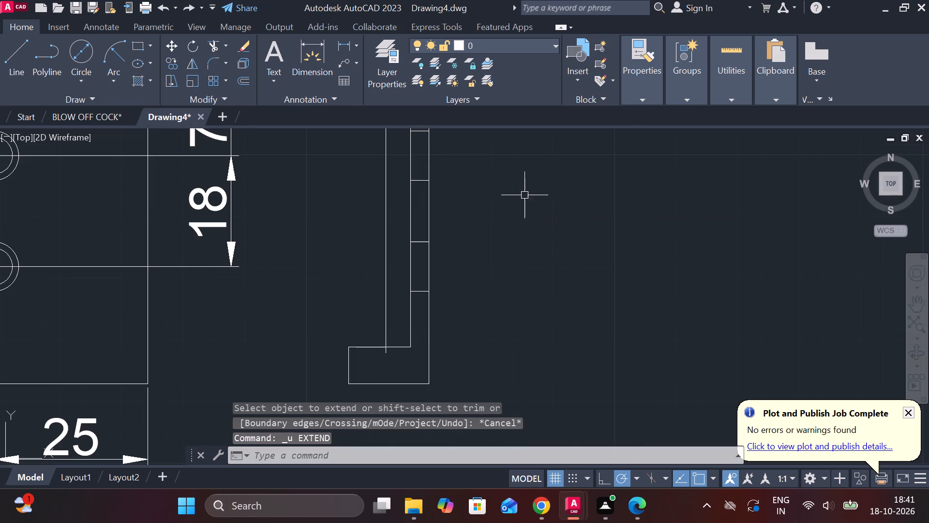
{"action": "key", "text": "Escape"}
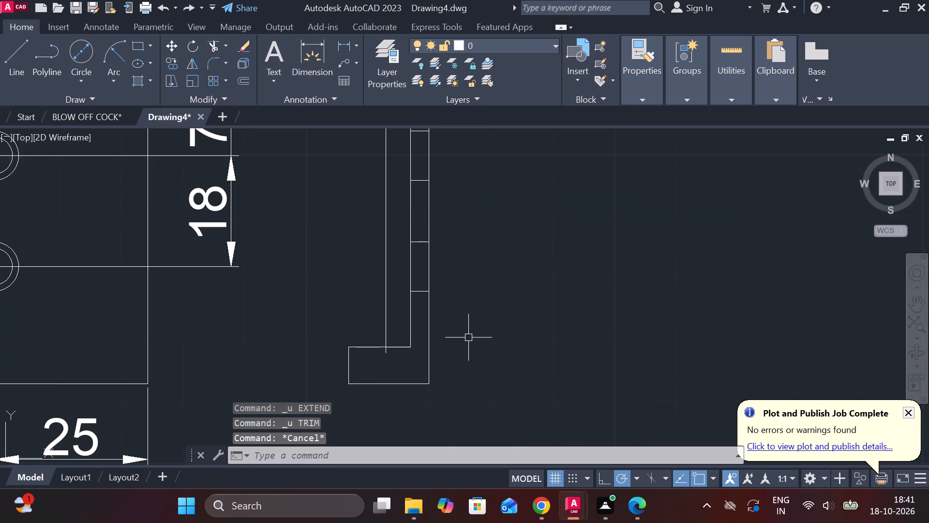
Trim the overshoot, the foot segment between the verticals, and the former inner edge everywhere except across the two holes.
{"action": "type", "text": "TR"}
{"action": "key", "text": "space"}
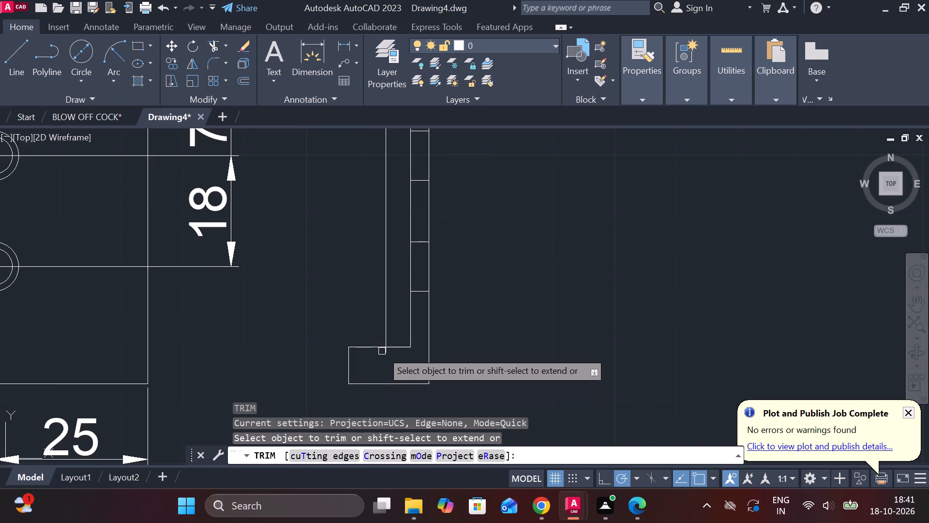
{"action": "left_click", "coordinate": [385, 351]}
{"action": "left_click", "coordinate": [397, 352]}
{"action": "left_click", "coordinate": [397, 346]}
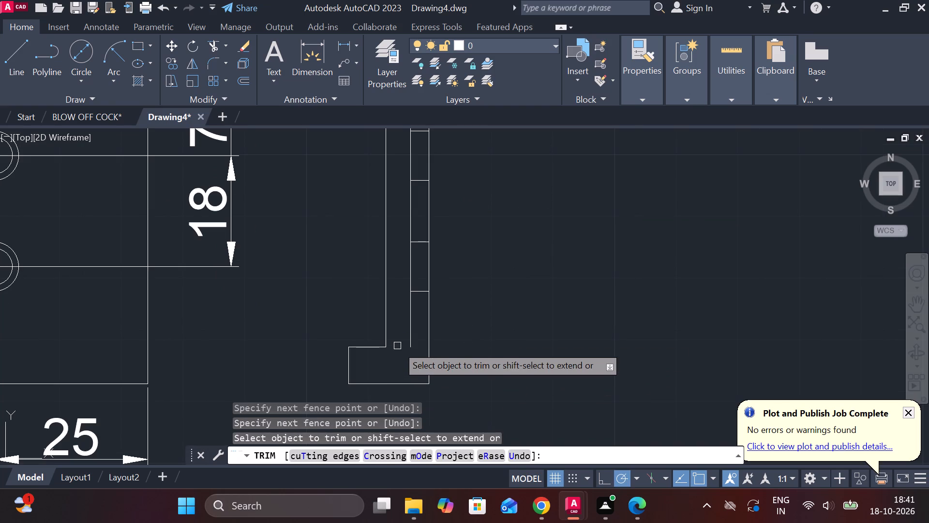
{"action": "left_click", "coordinate": [411, 315]}
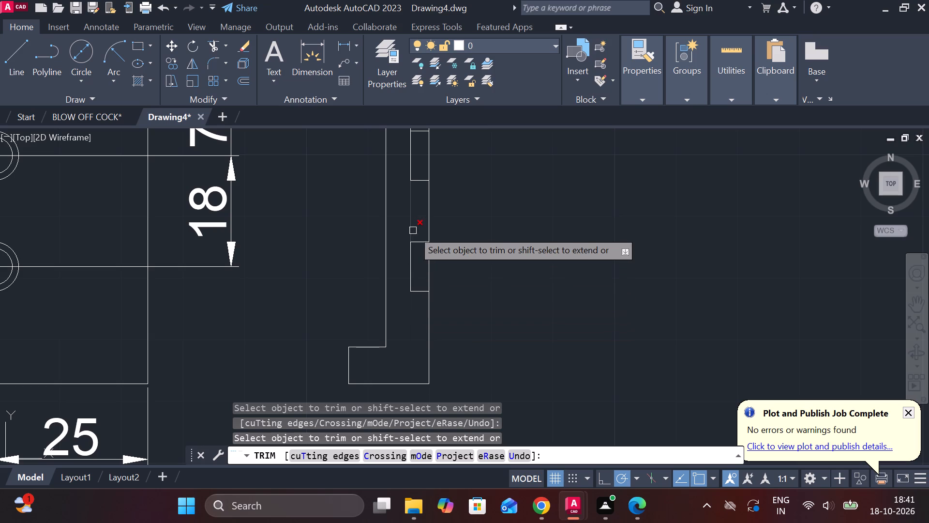
{"action": "left_click", "coordinate": [413, 221]}
{"action": "middle_click_drag", "start_coordinate": [471, 212], "coordinate": [488, 283]}
{"action": "left_click", "coordinate": [426, 191]}
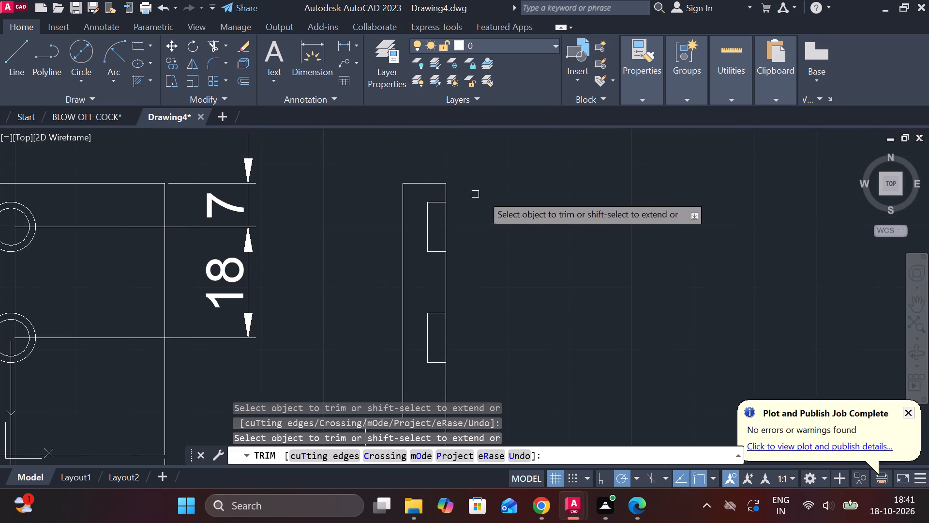
{"action": "middle_click_drag", "start_coordinate": [514, 234], "coordinate": [507, 214]}
{"action": "key", "text": "Escape"}
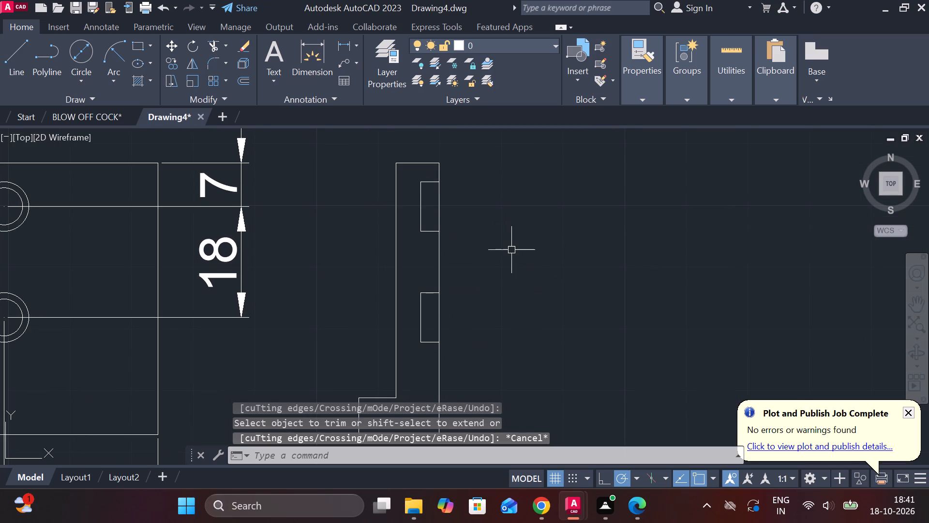
Draw 45° lines from both inner corners of the lower hole's rectangle, flaring outward past the upright's far edge.
{"action": "key", "text": "l"}
{"action": "key", "text": "Return"}
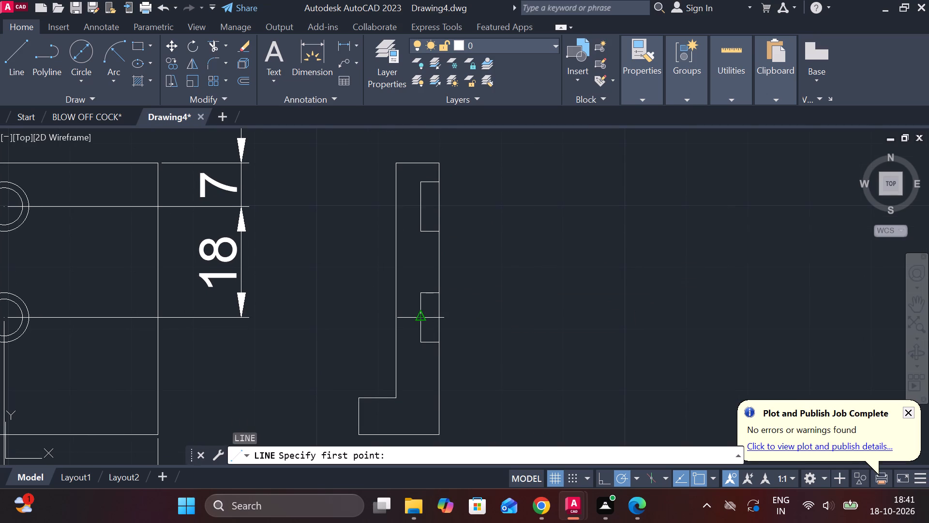
{"action": "key", "text": "Escape"}
{"action": "key", "text": "space"}
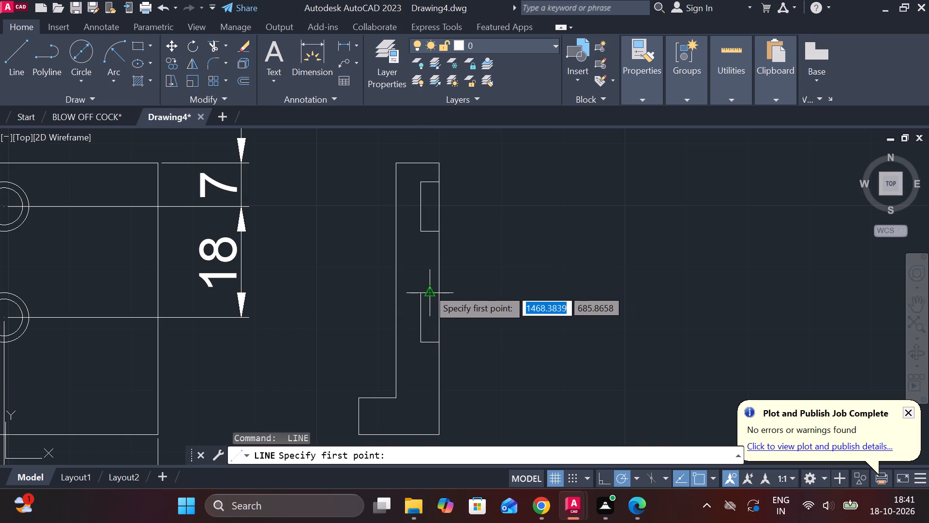
{"action": "scroll", "coordinate": [428, 284], "scroll_direction": "up", "scroll_amount": 2}
{"action": "left_click", "coordinate": [408, 305]}
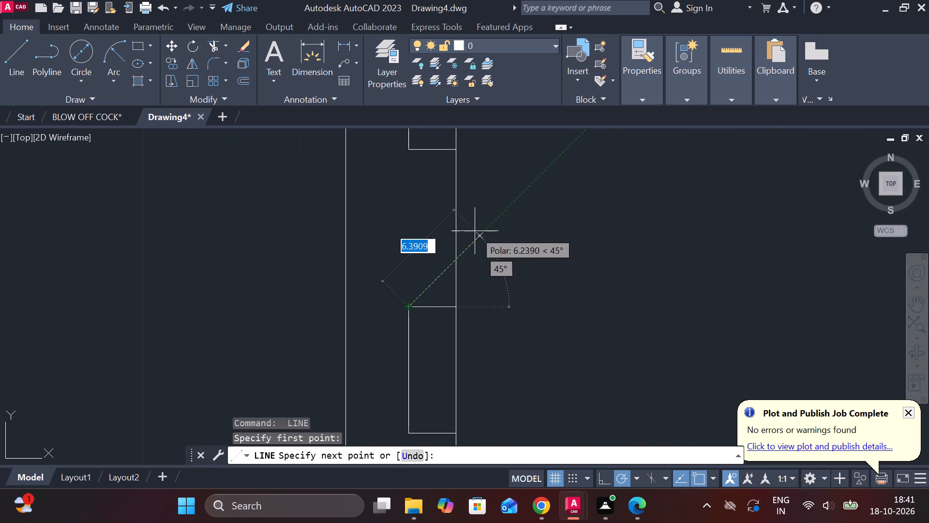
{"action": "left_click", "coordinate": [476, 227]}
{"action": "key", "text": "Escape"}
{"action": "middle_click_drag", "start_coordinate": [509, 247], "coordinate": [486, 133]}
{"action": "key", "text": "space"}
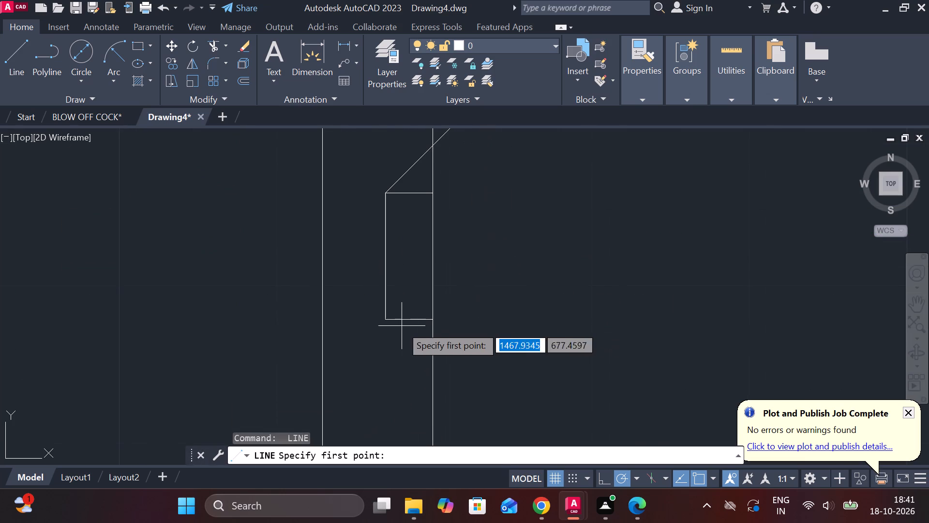
{"action": "left_click", "coordinate": [389, 323]}
{"action": "left_click", "coordinate": [464, 385]}
{"action": "key", "text": "Escape"}
Draw a 45° line about 7.5 units long from the upper hole rectangle's top inner corner, outward through the upright's top corner.
{"action": "middle_click_drag", "start_coordinate": [498, 289], "coordinate": [498, 307]}
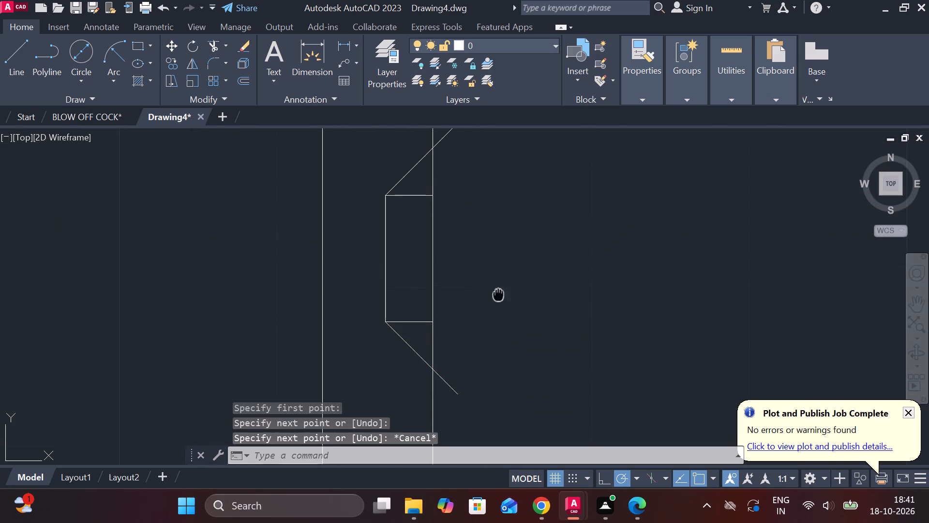
{"action": "middle_click_drag", "start_coordinate": [498, 307], "coordinate": [495, 339]}
{"action": "scroll", "coordinate": [492, 315], "scroll_direction": "down", "scroll_amount": 2}
{"action": "middle_click_drag", "start_coordinate": [477, 223], "coordinate": [478, 281]}
{"action": "key", "text": "space"}
{"action": "scroll", "coordinate": [450, 227], "scroll_direction": "up", "scroll_amount": 3}
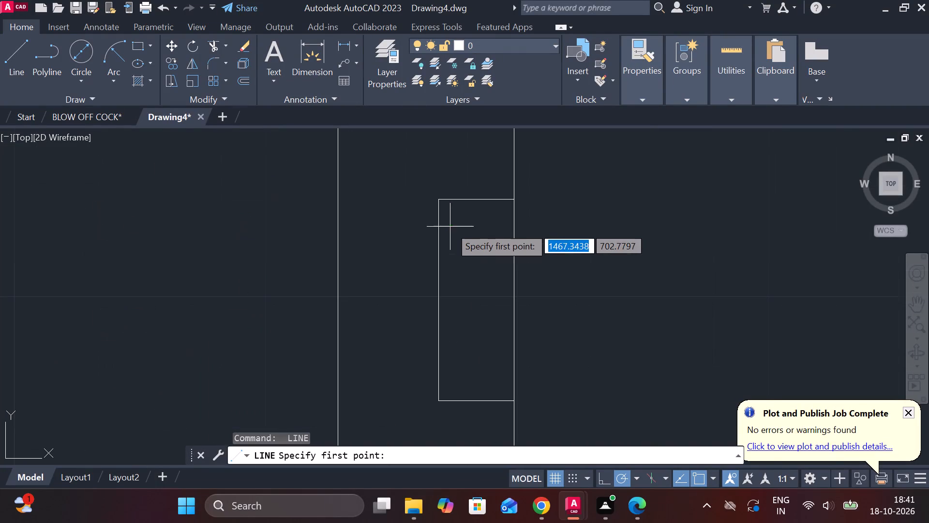
{"action": "left_click", "coordinate": [442, 201]}
{"action": "middle_click_drag", "start_coordinate": [458, 199], "coordinate": [436, 282]}
{"action": "middle_click_drag", "start_coordinate": [503, 200], "coordinate": [501, 270]}
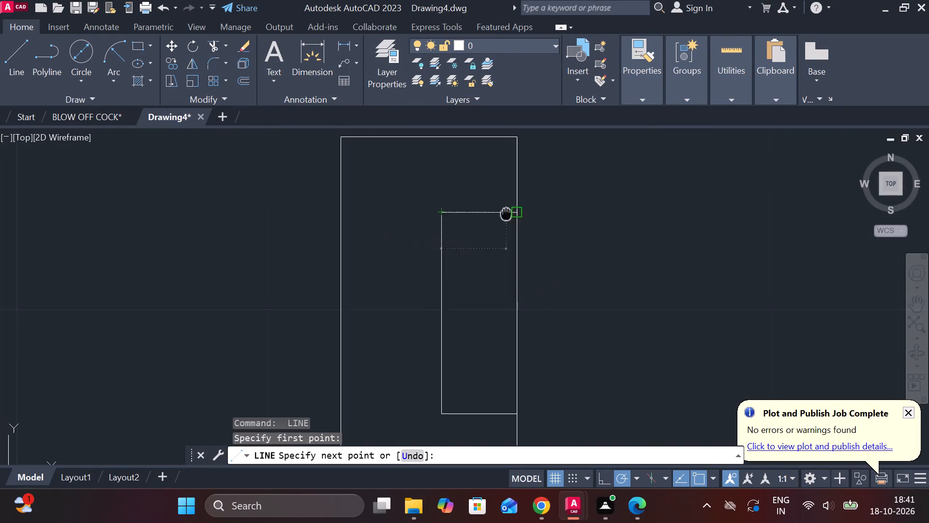
{"action": "middle_click_drag", "start_coordinate": [501, 270], "coordinate": [478, 337]}
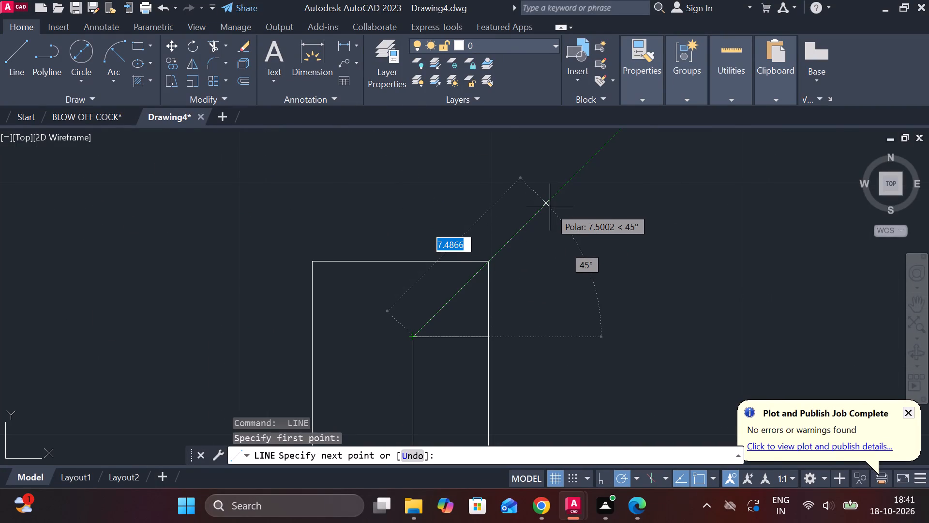
{"action": "left_click", "coordinate": [550, 207]}
{"action": "key", "text": "Escape"}
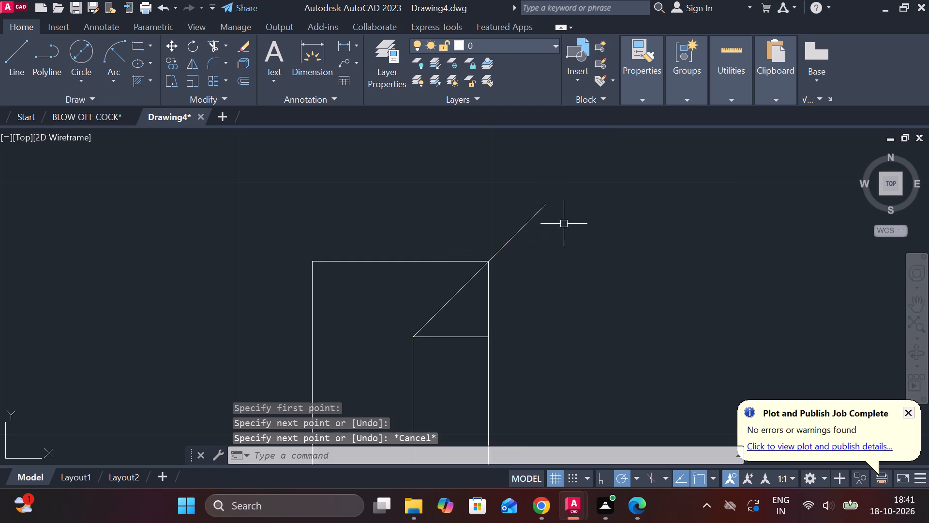
Draw a 45° line from the upper hole rectangle's bottom inner corner, flaring outward past the upright's far edge.
{"action": "scroll", "coordinate": [565, 265], "scroll_direction": "down", "scroll_amount": 3}
{"action": "middle_click_drag", "start_coordinate": [572, 283], "coordinate": [551, 258]}
{"action": "key", "text": "space"}
{"action": "left_click", "coordinate": [509, 308]}
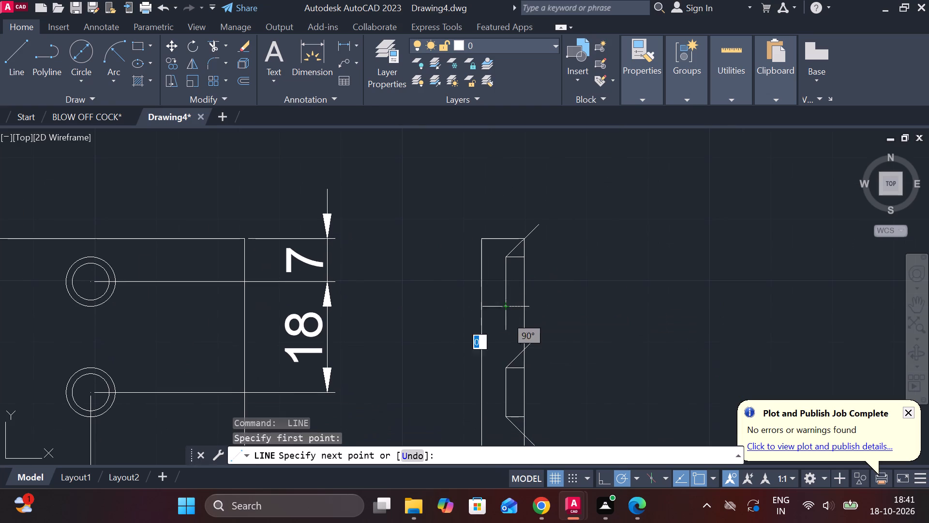
{"action": "left_click", "coordinate": [549, 349]}
{"action": "key", "text": "Escape"}
Trim the 45° lines' overshoots beyond the upright and the short horizontal segments inside both countersinks.
{"action": "type", "text": "TR"}
{"action": "key", "text": "space"}
{"action": "left_click", "coordinate": [535, 232]}
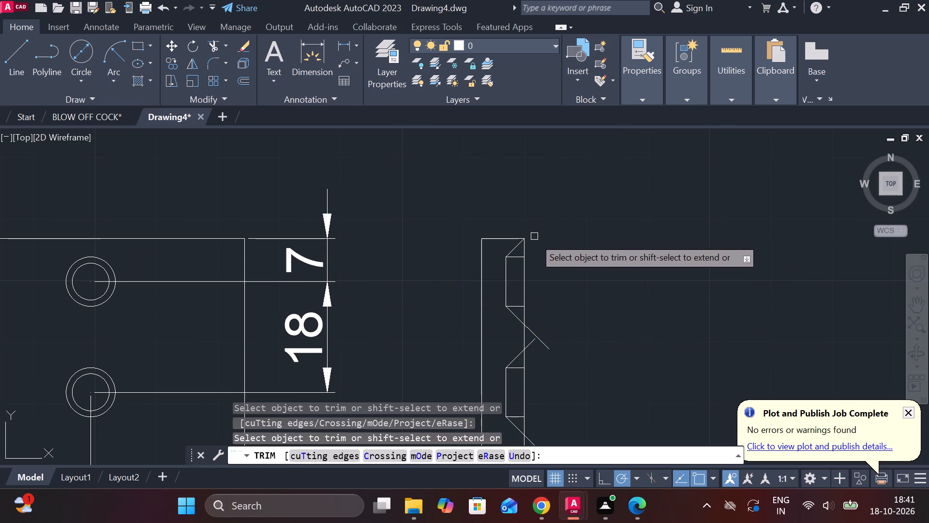
{"action": "left_click", "coordinate": [515, 260]}
{"action": "left_click", "coordinate": [516, 304]}
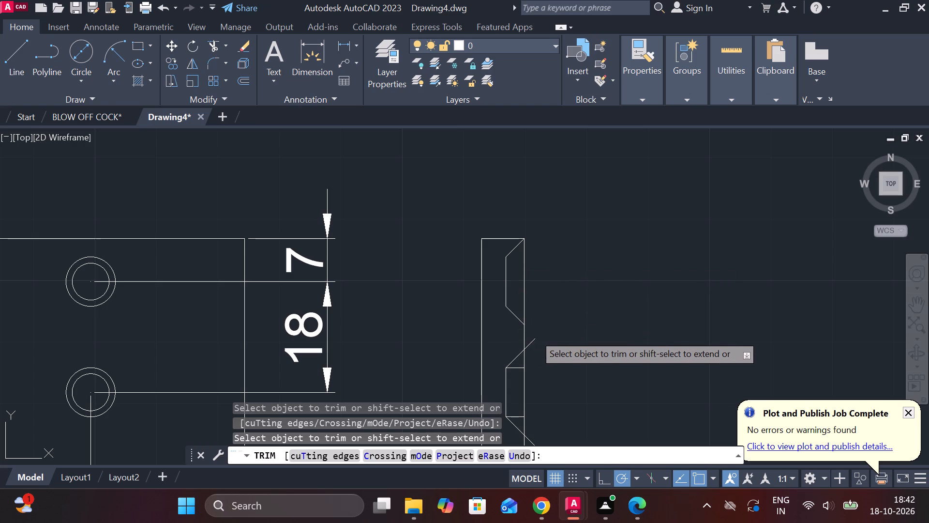
{"action": "left_click", "coordinate": [534, 334]}
{"action": "left_click", "coordinate": [534, 344]}
{"action": "middle_click_drag", "start_coordinate": [536, 347], "coordinate": [534, 254]}
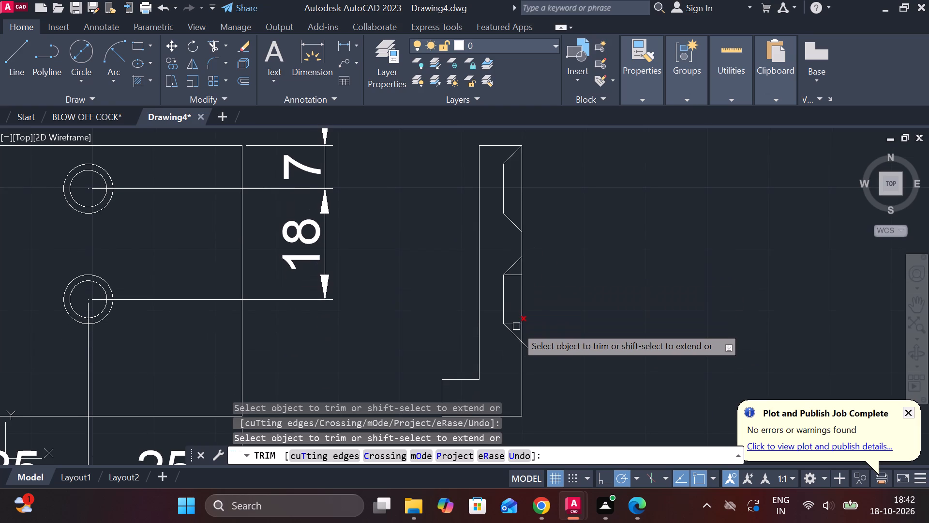
{"action": "left_click", "coordinate": [516, 326]}
{"action": "left_click", "coordinate": [515, 276]}
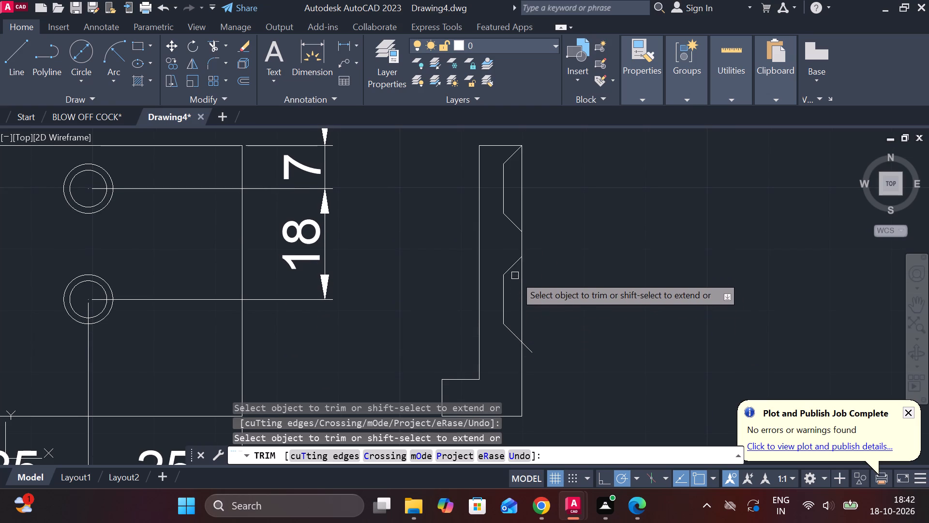
{"action": "left_click", "coordinate": [532, 349]}
{"action": "key", "text": "Escape"}
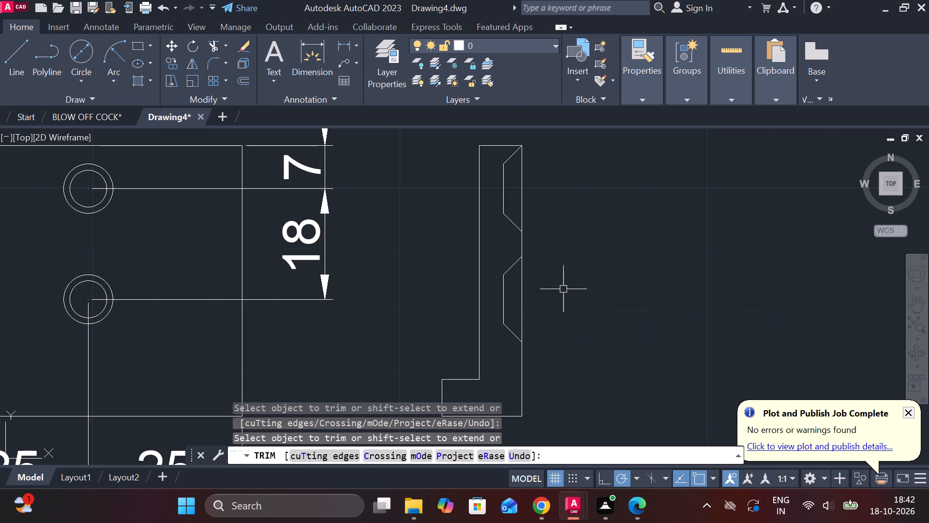
Draw a horizontal line about 5.7 units long from the midpoint of the lower hole's inner vertical, across the upright's near edge.
{"action": "key", "text": "l"}
{"action": "key", "text": "Return"}
{"action": "scroll", "coordinate": [541, 296], "scroll_direction": "up", "scroll_amount": 2}
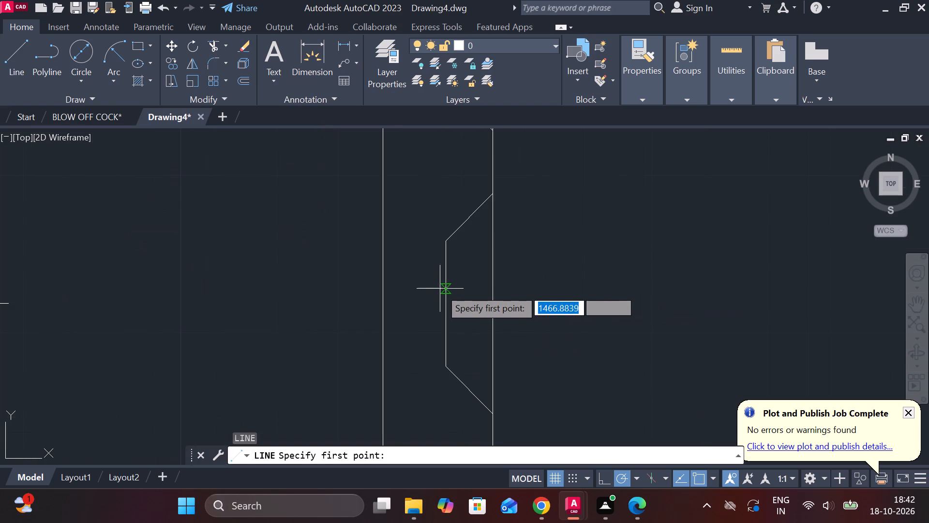
{"action": "left_click", "coordinate": [443, 307]}
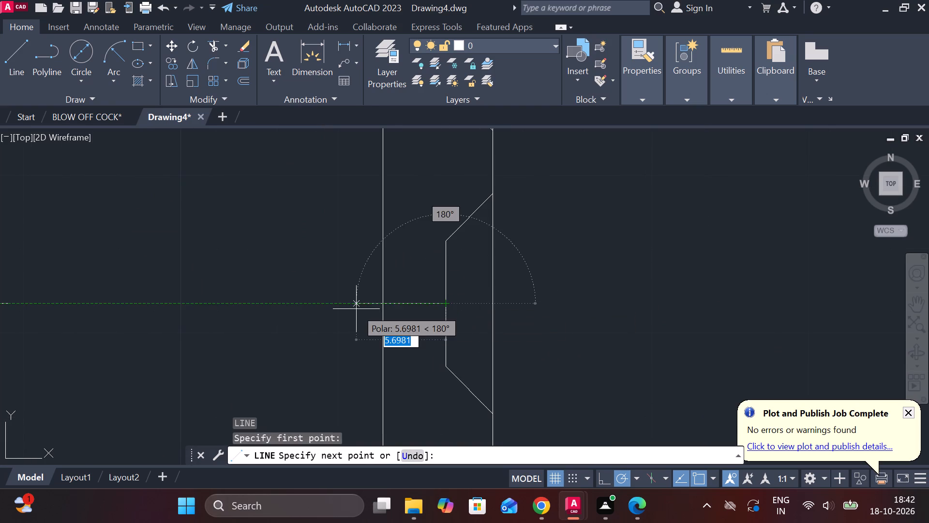
{"action": "left_click", "coordinate": [356, 309]}
{"action": "key", "text": "Escape"}
Offset the lower hole's centre line by 4 units above and below.
{"action": "left_click", "coordinate": [413, 305]}
{"action": "key", "text": "o"}
{"action": "key", "text": "Return"}
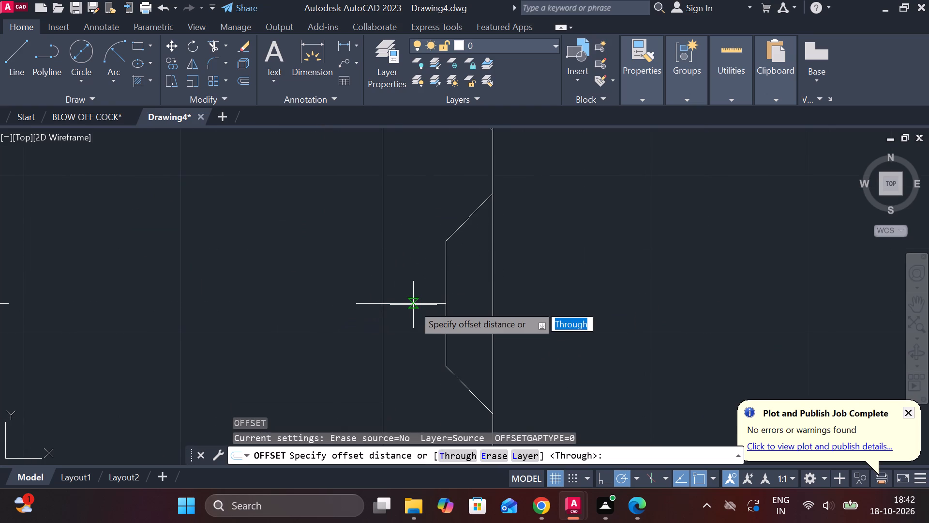
{"action": "key", "text": "Return"}
{"action": "key", "text": "4"}
{"action": "key", "text": "Return"}
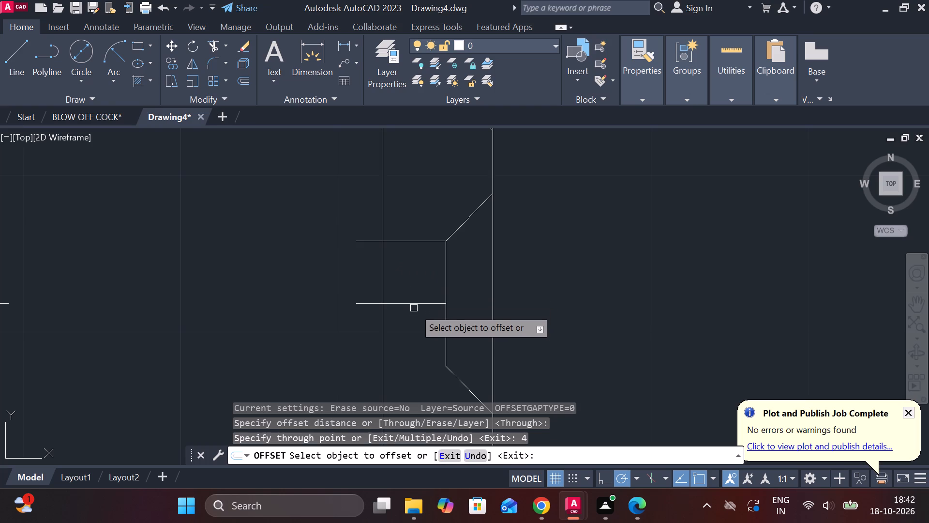
{"action": "left_click", "coordinate": [405, 300]}
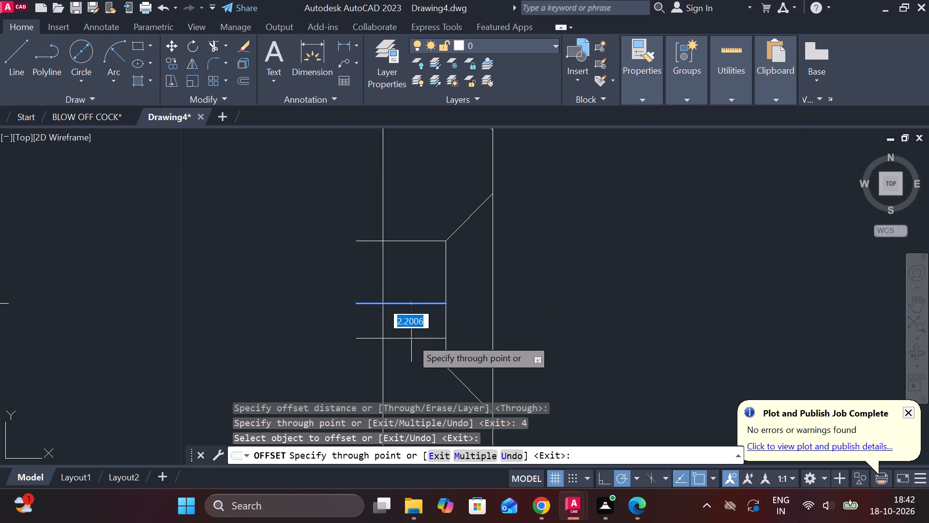
{"action": "key", "text": "4"}
{"action": "key", "text": "Return"}
{"action": "scroll", "coordinate": [424, 320], "scroll_direction": "down", "scroll_amount": 2}
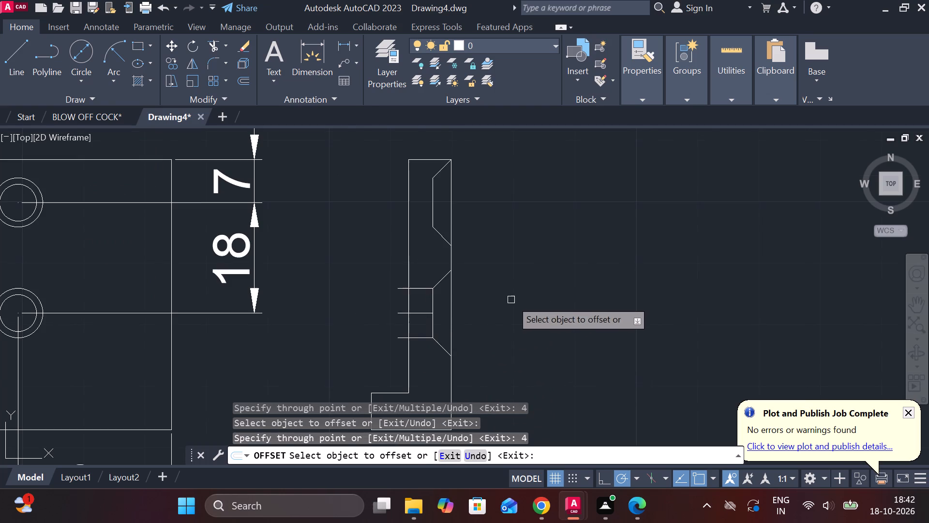
{"action": "scroll", "coordinate": [510, 300], "scroll_direction": "up", "scroll_amount": 1}
{"action": "key", "text": "Escape"}
Trim the ends of the lower hole's three horizontal lines that project beyond the upright's near edge.
{"action": "type", "text": "TR"}
{"action": "key", "text": "space"}
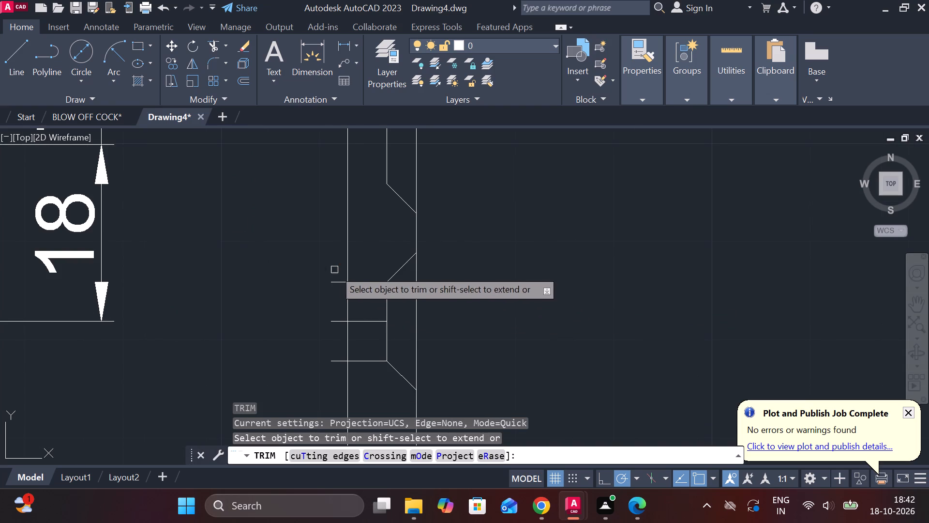
{"action": "left_click_drag", "start_coordinate": [329, 266], "coordinate": [333, 370]}
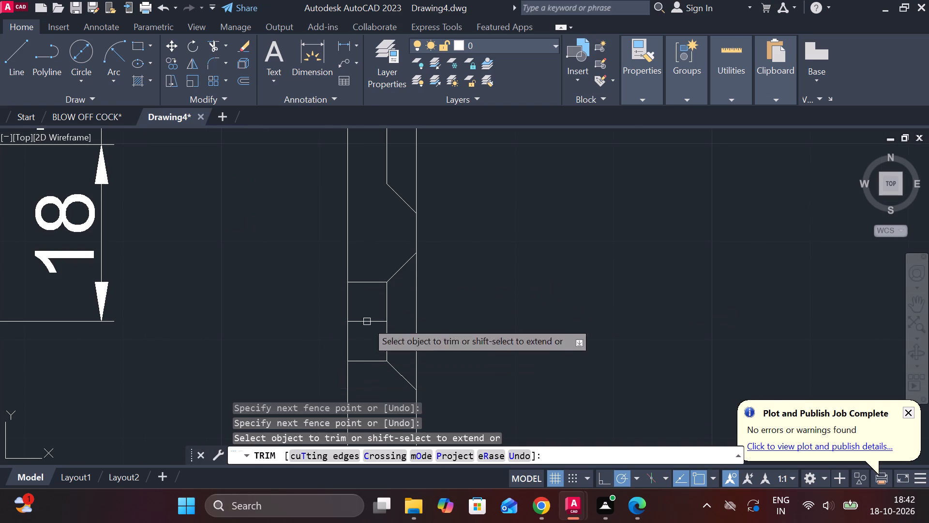
{"action": "middle_click_drag", "start_coordinate": [472, 267], "coordinate": [480, 341]}
{"action": "middle_click_drag", "start_coordinate": [475, 263], "coordinate": [490, 296]}
{"action": "key", "text": "Escape"}
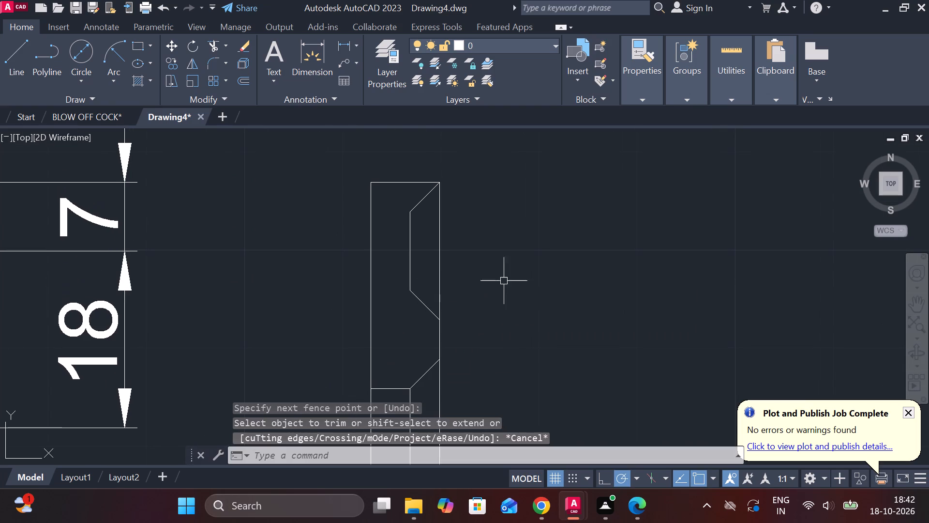
Draw a horizontal line about 5.5 units long from the midpoint of the upper hole's inner vertical, across the upright's near edge.
{"action": "key", "text": "l"}
{"action": "key", "text": "Return"}
{"action": "left_click", "coordinate": [406, 254]}
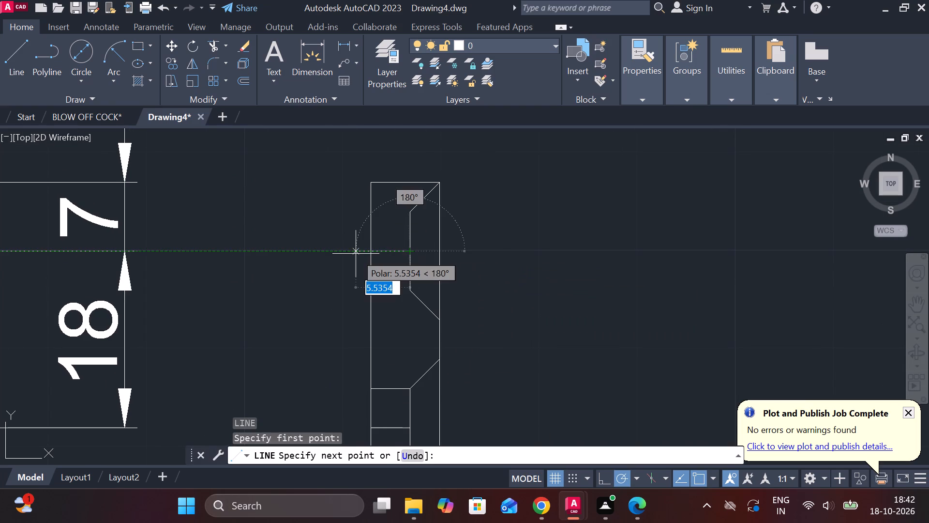
{"action": "left_click", "coordinate": [356, 254]}
{"action": "key", "text": "Escape"}
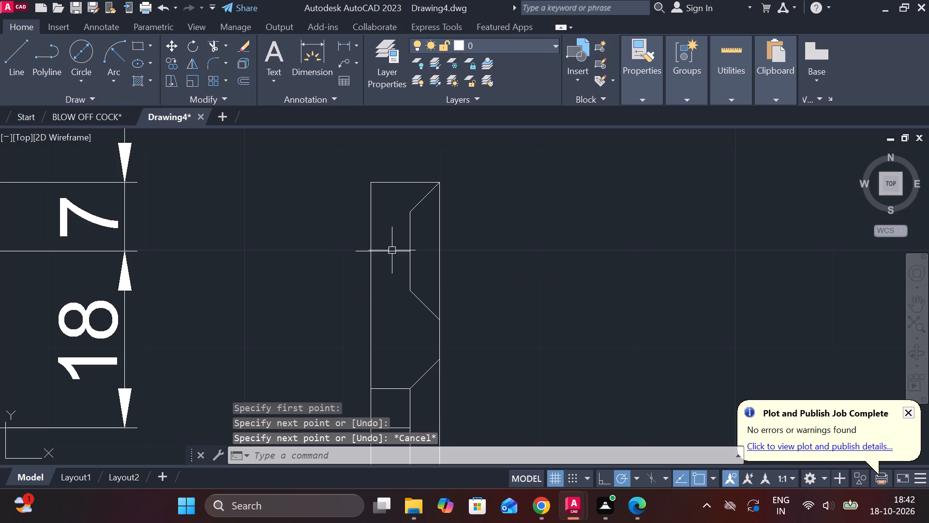
Offset the upper hole's centre line by 4 units above and below.
{"action": "left_click", "coordinate": [392, 250]}
{"action": "key", "text": "o"}
{"action": "key", "text": "Return"}
{"action": "key", "text": "Return"}
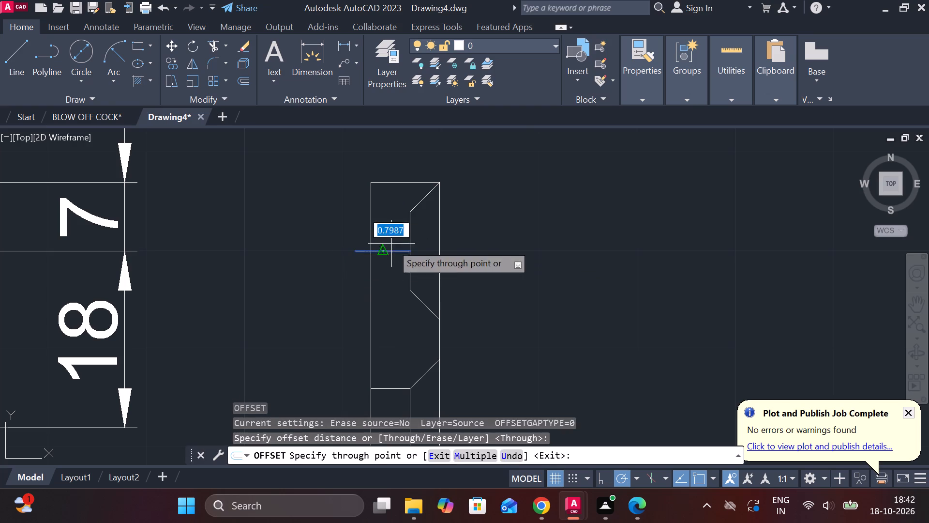
{"action": "key", "text": "4"}
{"action": "key", "text": "Return"}
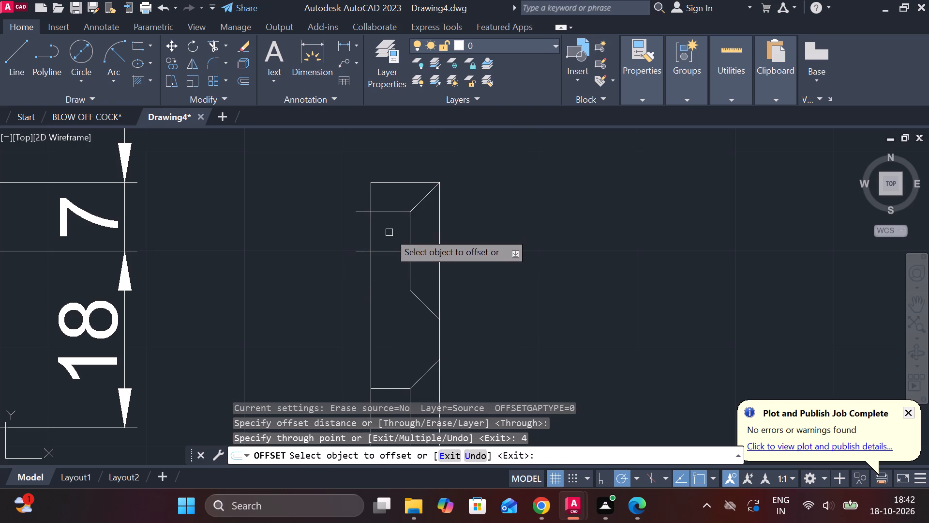
{"action": "left_click", "coordinate": [387, 250]}
{"action": "key", "text": "4"}
{"action": "key", "text": "Return"}
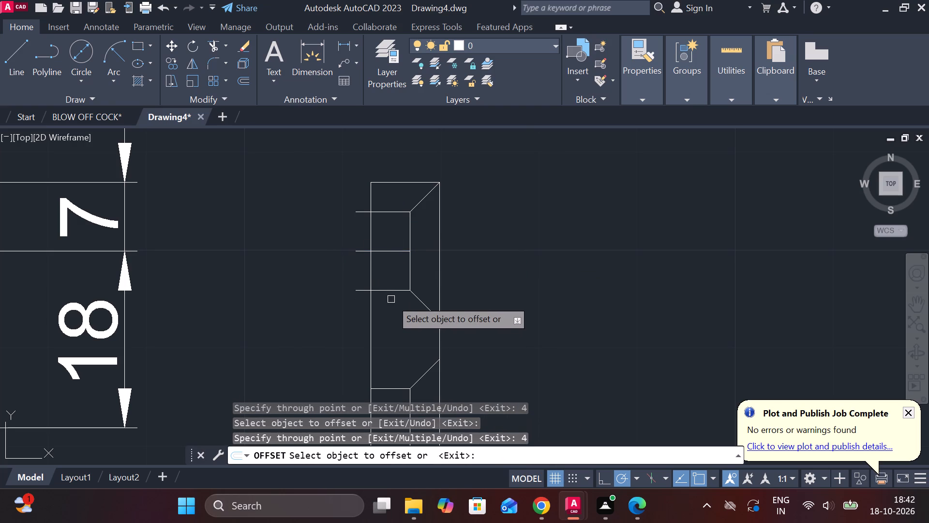
{"action": "key", "text": "Escape"}
Trim the upper hole lines' projecting ends and remove the centre lines inside both holes.
{"action": "type", "text": "TR"}
{"action": "key", "text": "space"}
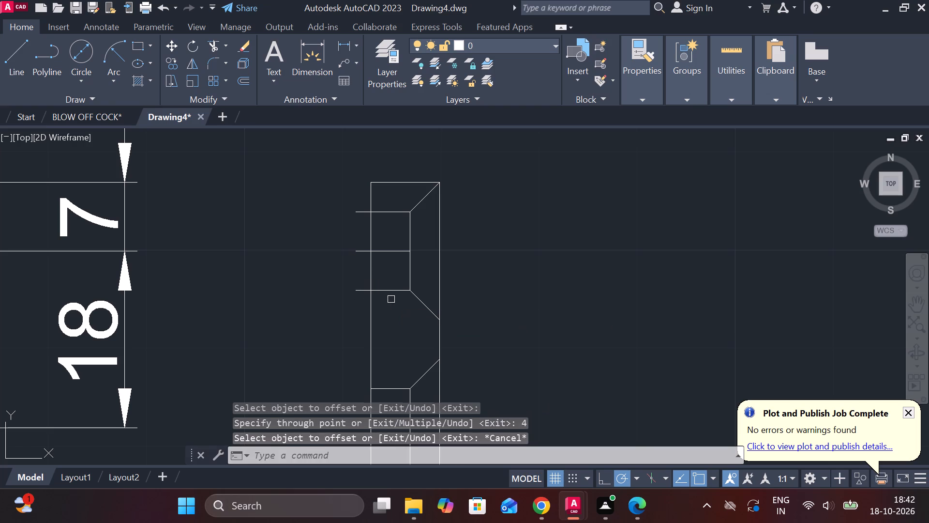
{"action": "left_click", "coordinate": [364, 291]}
{"action": "left_click", "coordinate": [358, 250]}
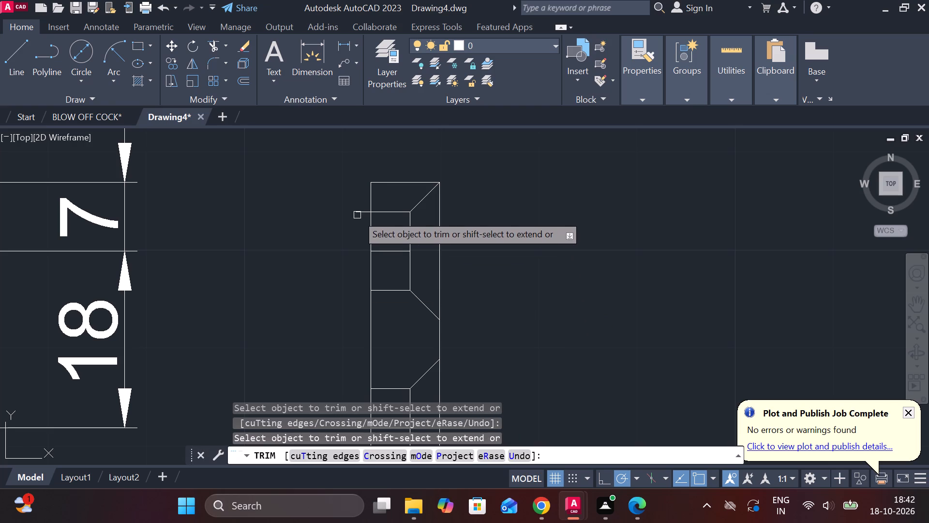
{"action": "left_click", "coordinate": [357, 213]}
{"action": "left_click", "coordinate": [387, 251]}
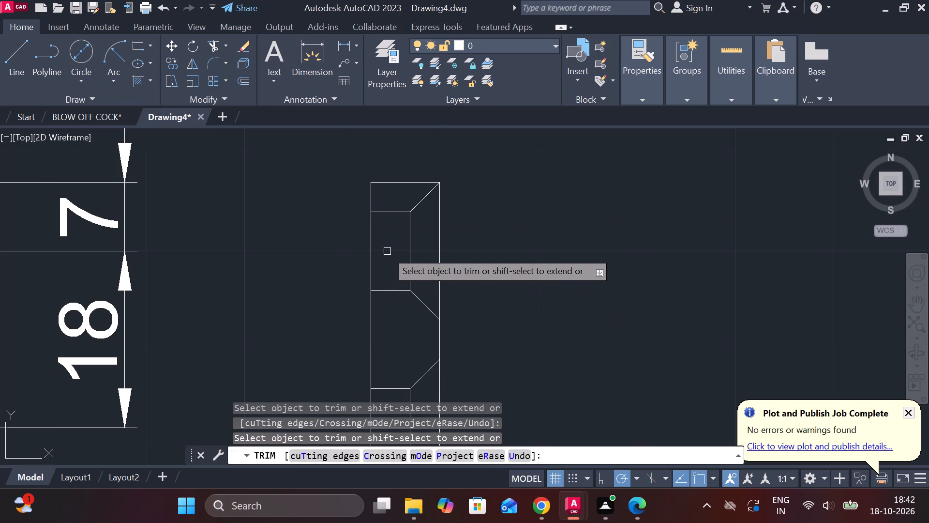
{"action": "scroll", "coordinate": [387, 251], "scroll_direction": "down", "scroll_amount": 2}
{"action": "left_click", "coordinate": [389, 323]}
{"action": "key", "text": "Escape"}
Change the horizontal, vertical and 45° lines of both countersunk holes in the side view to the DASHED linetype.
{"action": "scroll", "coordinate": [436, 313], "scroll_direction": "up", "scroll_amount": 2}
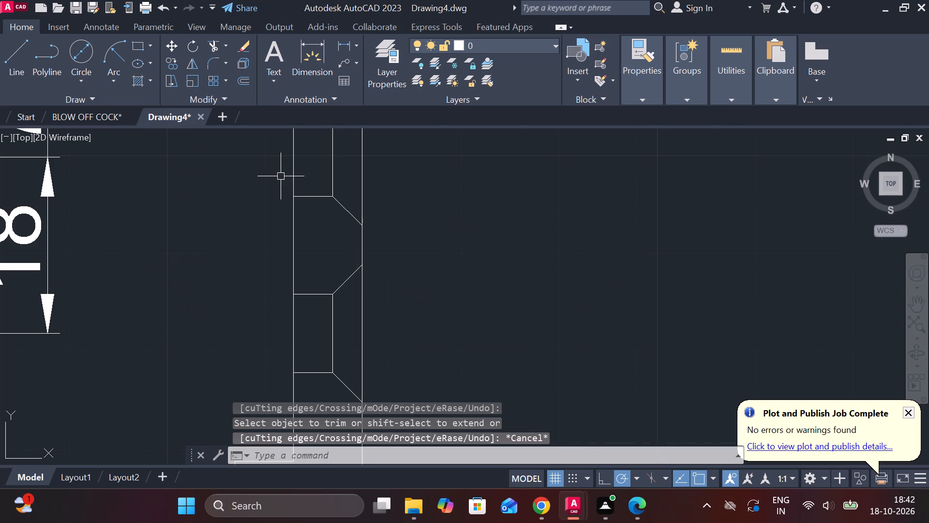
{"action": "middle_click_drag", "start_coordinate": [298, 190], "coordinate": [326, 297]}
{"action": "left_click_drag", "start_coordinate": [325, 200], "coordinate": [330, 203]}
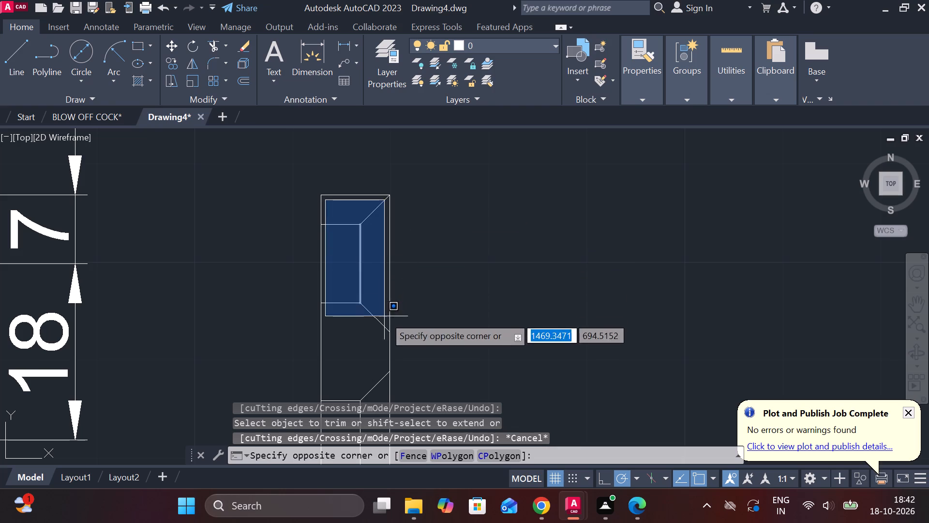
{"action": "left_click", "coordinate": [383, 341]}
{"action": "left_click", "coordinate": [341, 301]}
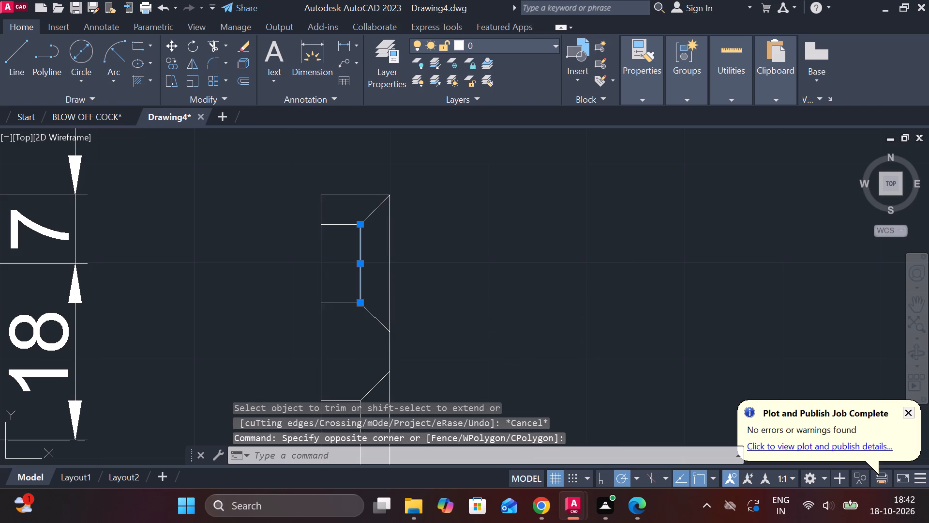
{"action": "left_click", "coordinate": [342, 228]}
{"action": "left_click", "coordinate": [369, 213]}
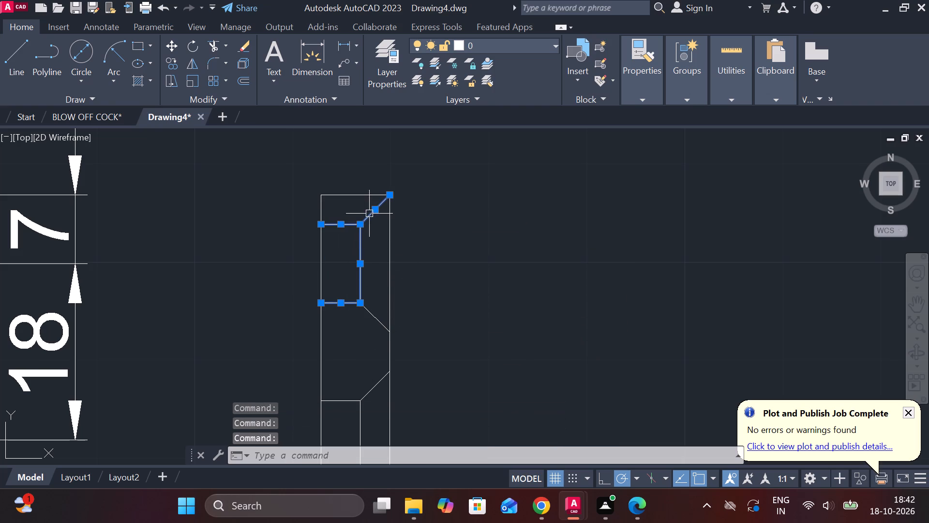
{"action": "left_click", "coordinate": [373, 310]}
{"action": "middle_click_drag", "start_coordinate": [444, 310], "coordinate": [475, 158]}
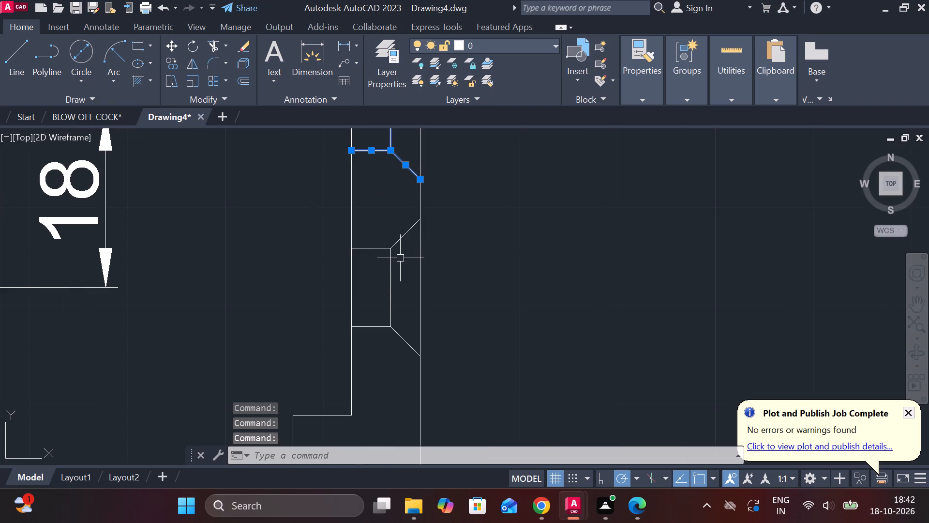
{"action": "left_click", "coordinate": [385, 246]}
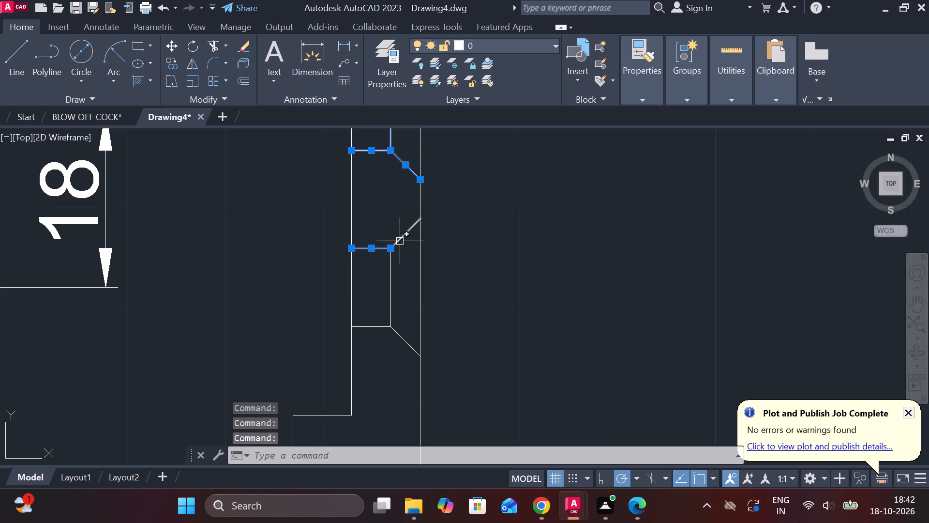
{"action": "left_click", "coordinate": [400, 241]}
{"action": "left_click", "coordinate": [395, 285]}
{"action": "left_click", "coordinate": [389, 300]}
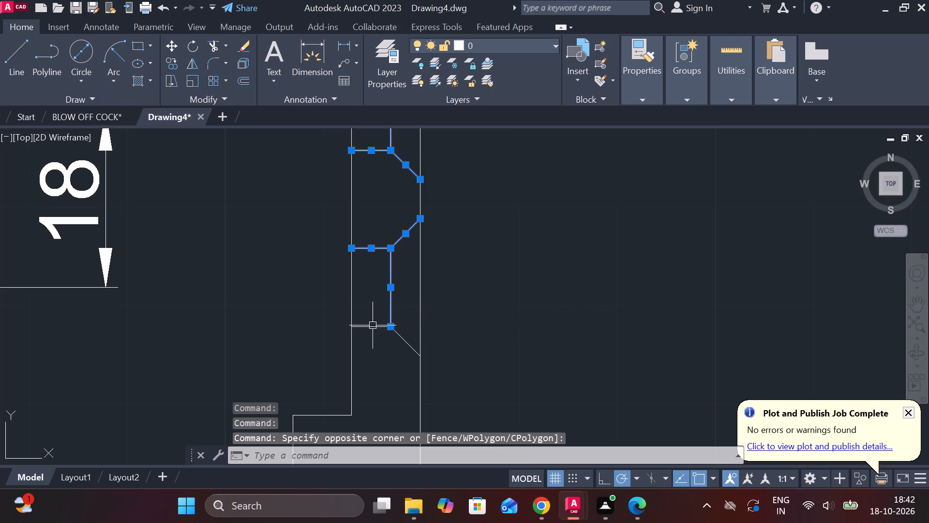
{"action": "left_click", "coordinate": [373, 326]}
{"action": "left_click", "coordinate": [404, 337]}
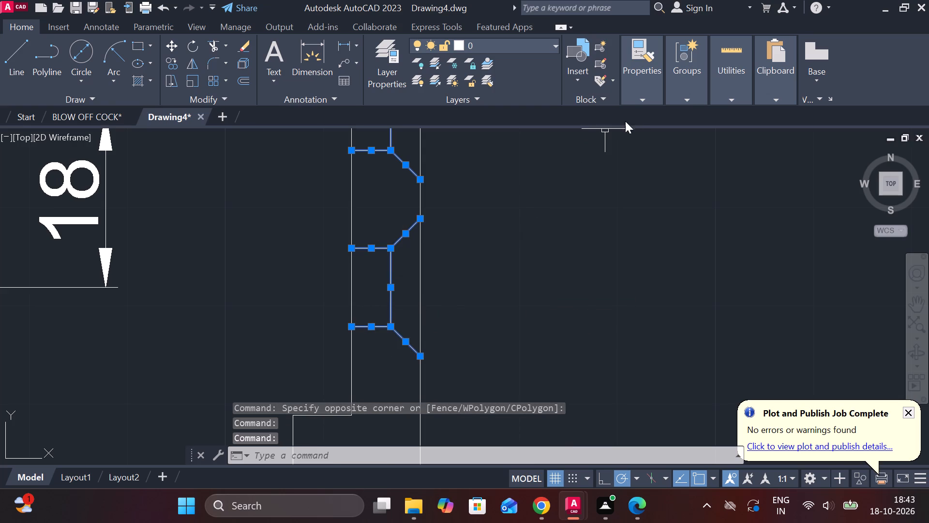
{"action": "left_click", "coordinate": [642, 101]}
{"action": "left_click", "coordinate": [740, 147]}
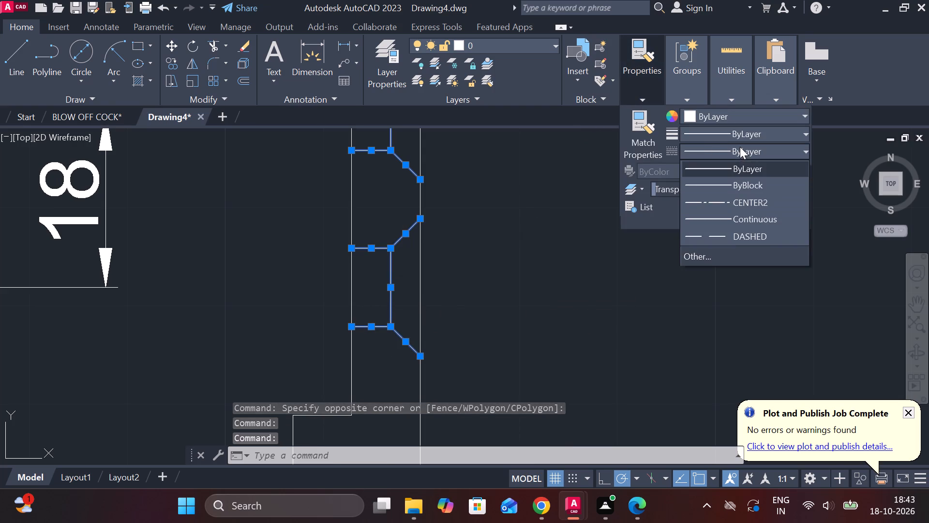
{"action": "left_click", "coordinate": [734, 232]}
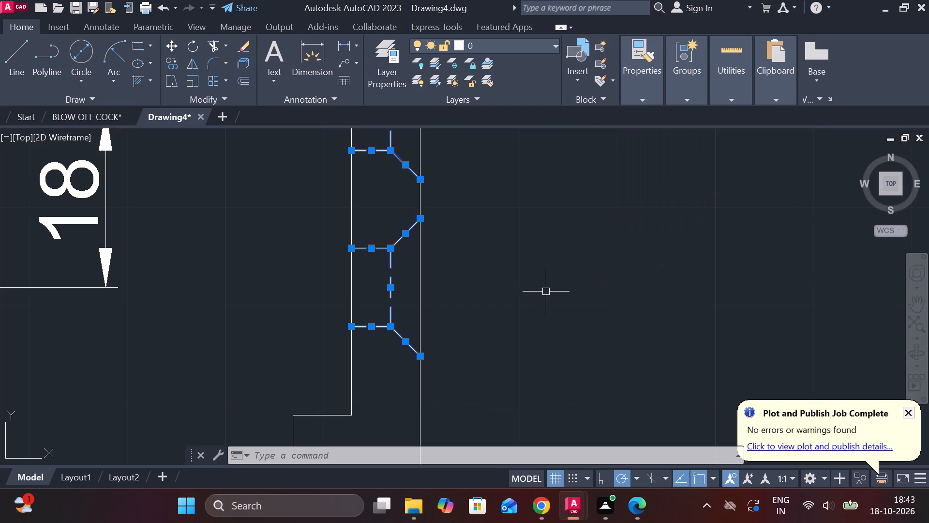
{"action": "key", "text": "Escape"}
Add linear dimensions below the L-shaped side view for its overall width and the upright's thickness.
{"action": "scroll", "coordinate": [546, 292], "scroll_direction": "down", "scroll_amount": 2}
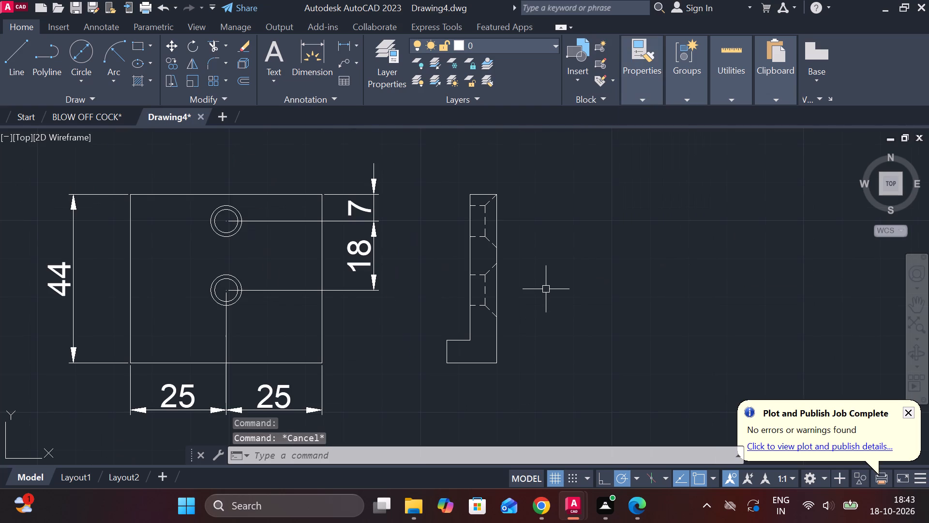
{"action": "left_click", "coordinate": [345, 45]}
{"action": "middle_click", "coordinate": [556, 248]}
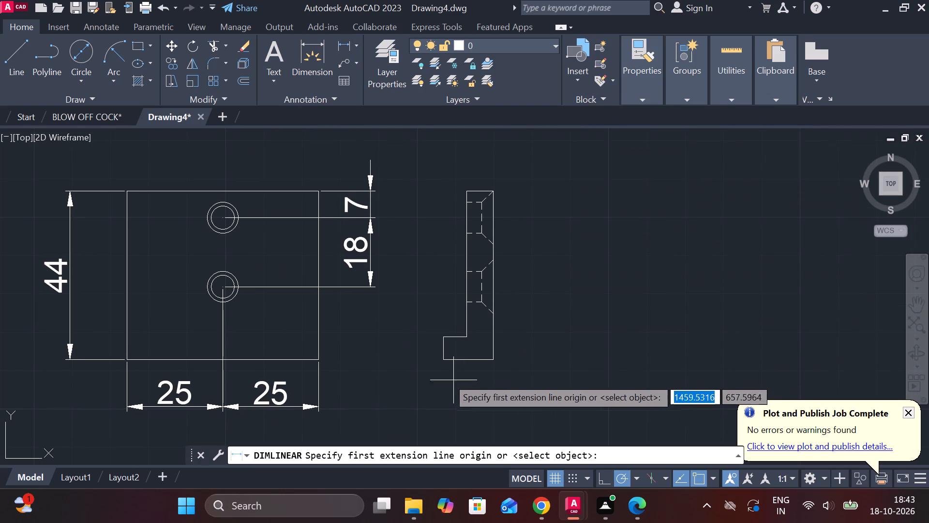
{"action": "left_click", "coordinate": [444, 361]}
{"action": "left_click", "coordinate": [491, 361]}
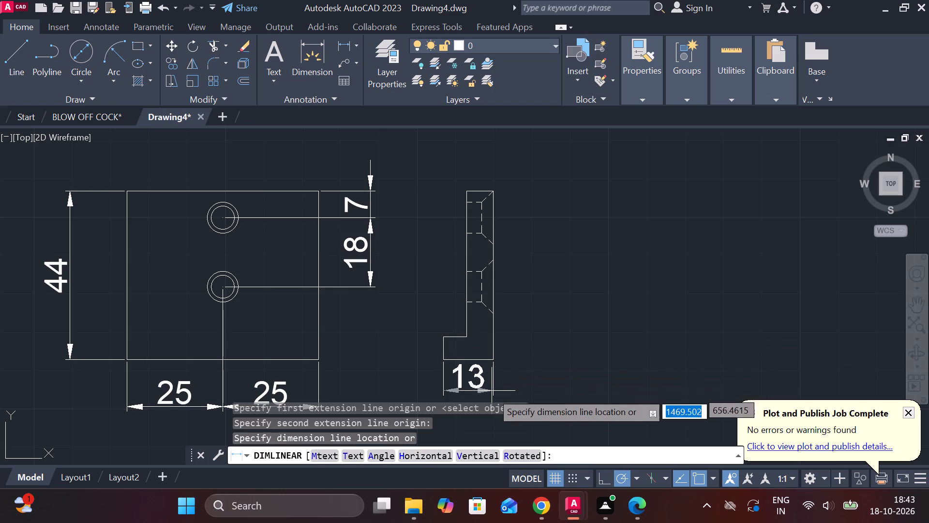
{"action": "middle_click_drag", "start_coordinate": [488, 387], "coordinate": [472, 309]}
{"action": "left_click", "coordinate": [478, 363]}
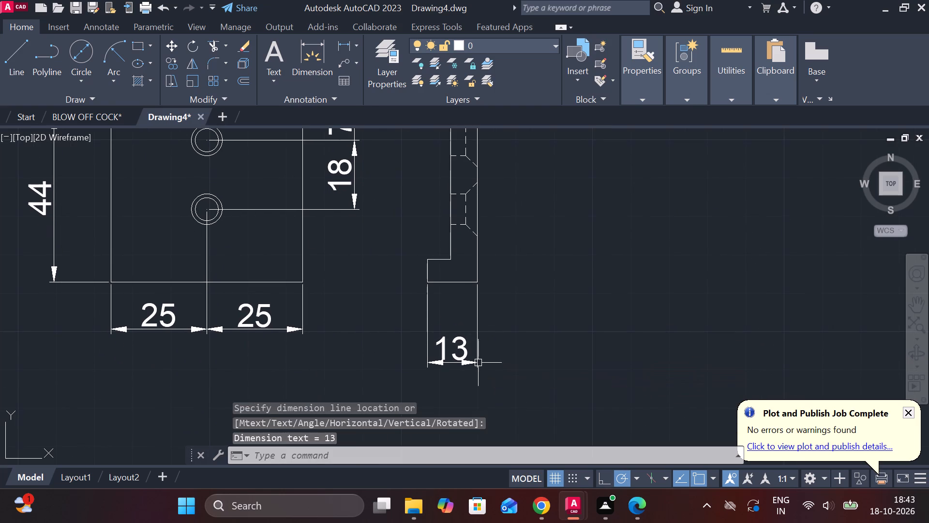
{"action": "key", "text": "space"}
{"action": "left_click", "coordinate": [450, 252]}
{"action": "left_click", "coordinate": [475, 263]}
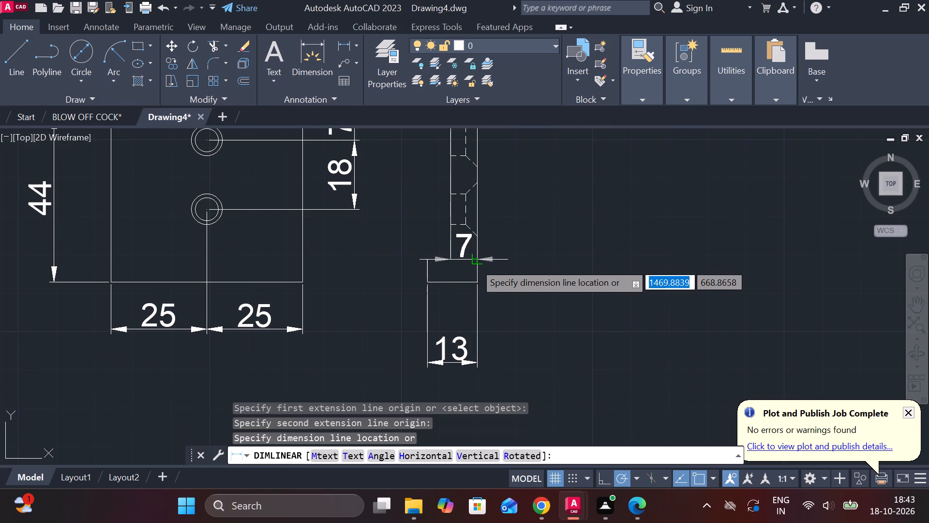
{"action": "left_click", "coordinate": [479, 312]}
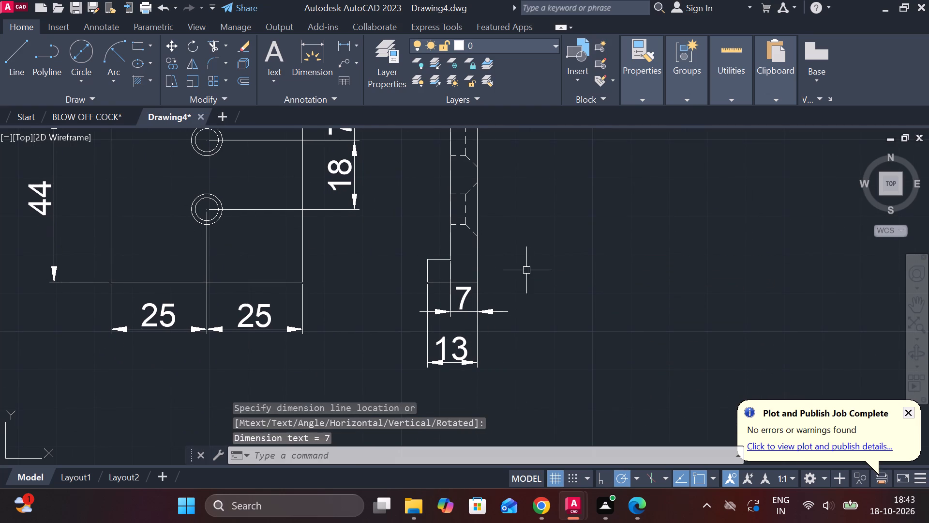
Dimension the height of the side view's projecting foot, placing the dimension beside its outer edge.
{"action": "middle_click_drag", "start_coordinate": [522, 268], "coordinate": [537, 288]}
{"action": "key", "text": "space"}
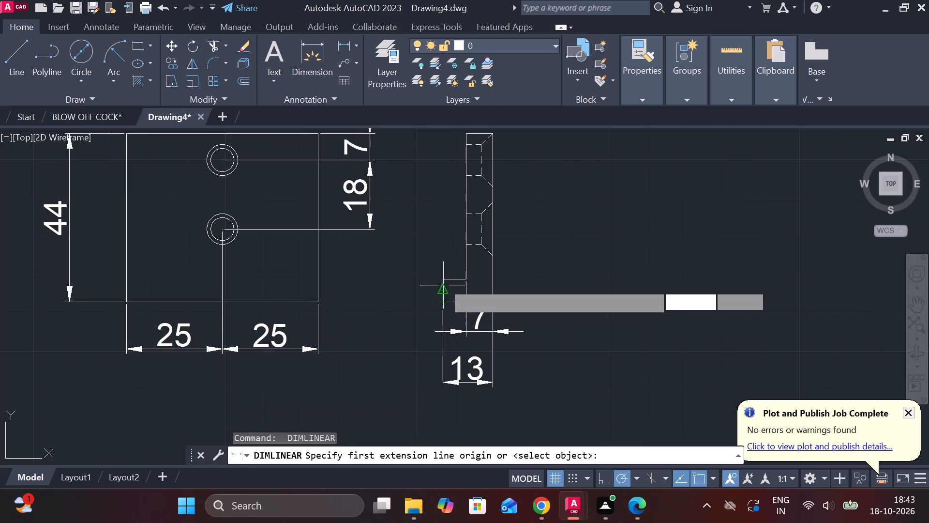
{"action": "left_click", "coordinate": [443, 281]}
{"action": "left_click", "coordinate": [445, 299]}
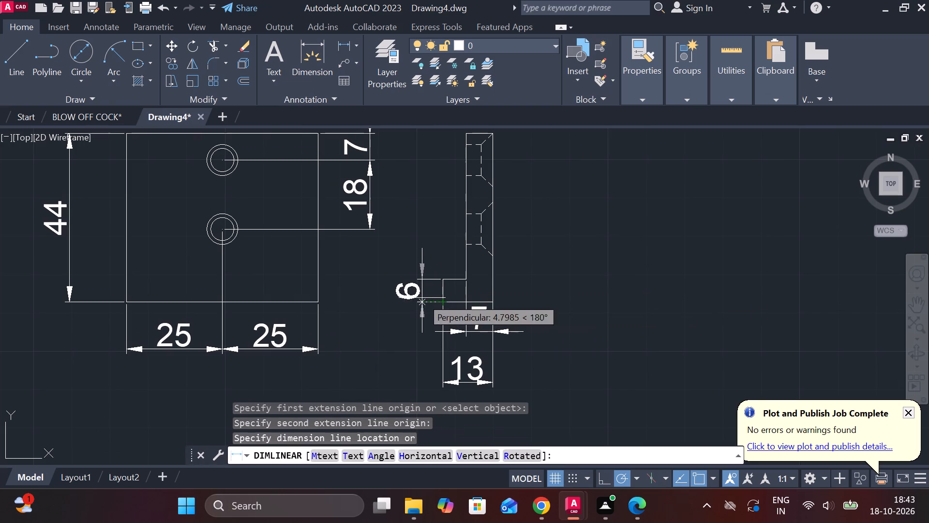
{"action": "left_click", "coordinate": [422, 298]}
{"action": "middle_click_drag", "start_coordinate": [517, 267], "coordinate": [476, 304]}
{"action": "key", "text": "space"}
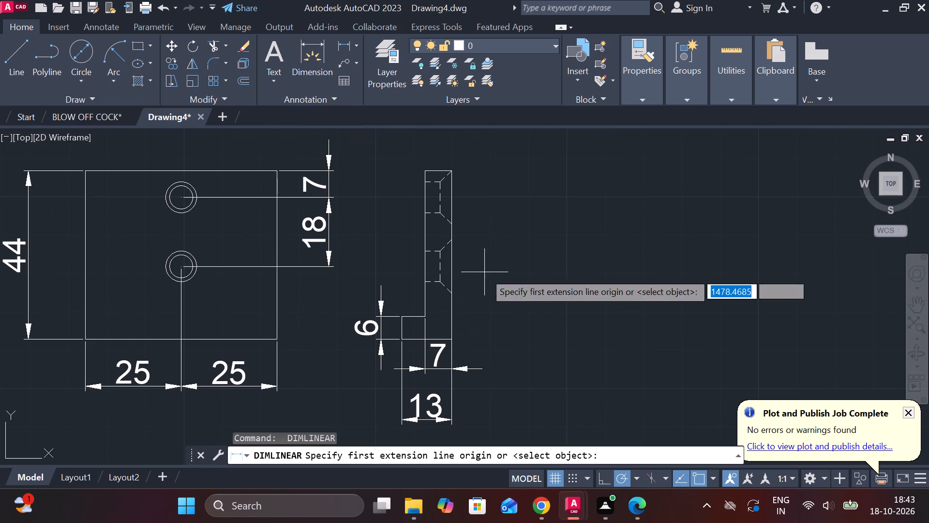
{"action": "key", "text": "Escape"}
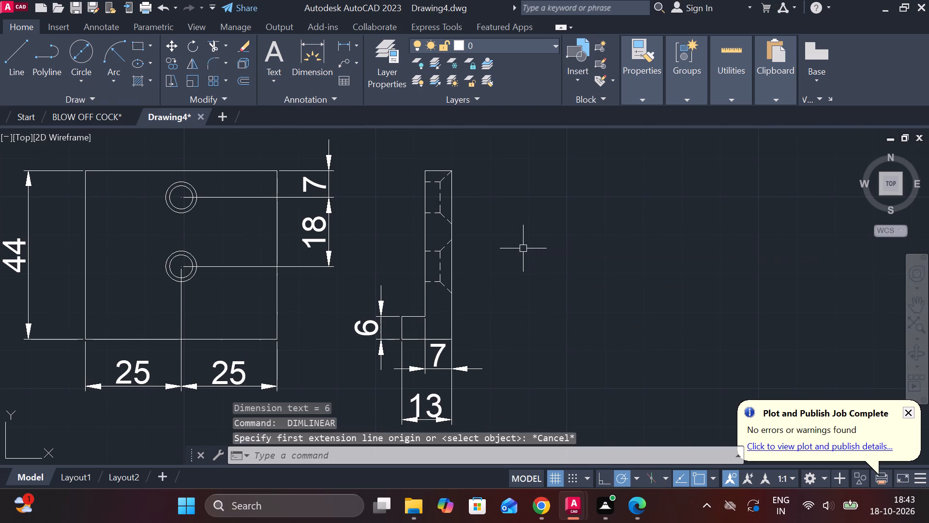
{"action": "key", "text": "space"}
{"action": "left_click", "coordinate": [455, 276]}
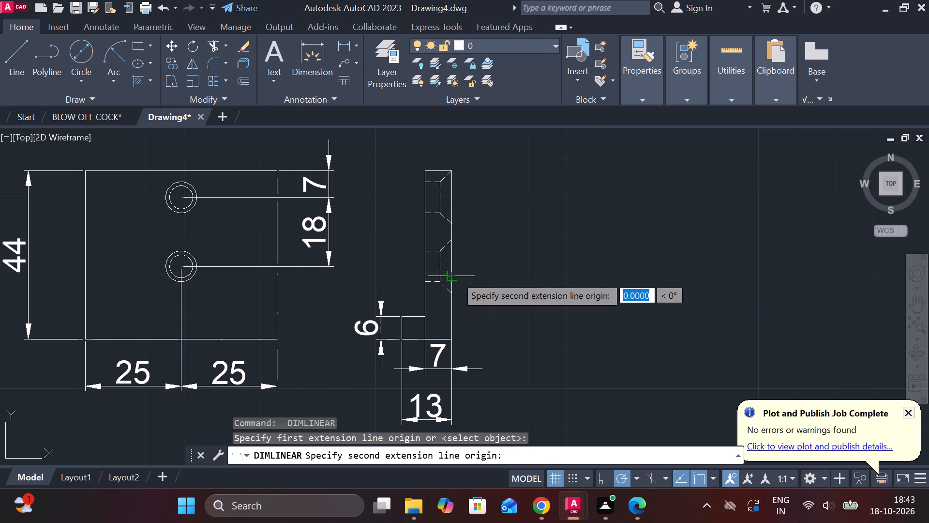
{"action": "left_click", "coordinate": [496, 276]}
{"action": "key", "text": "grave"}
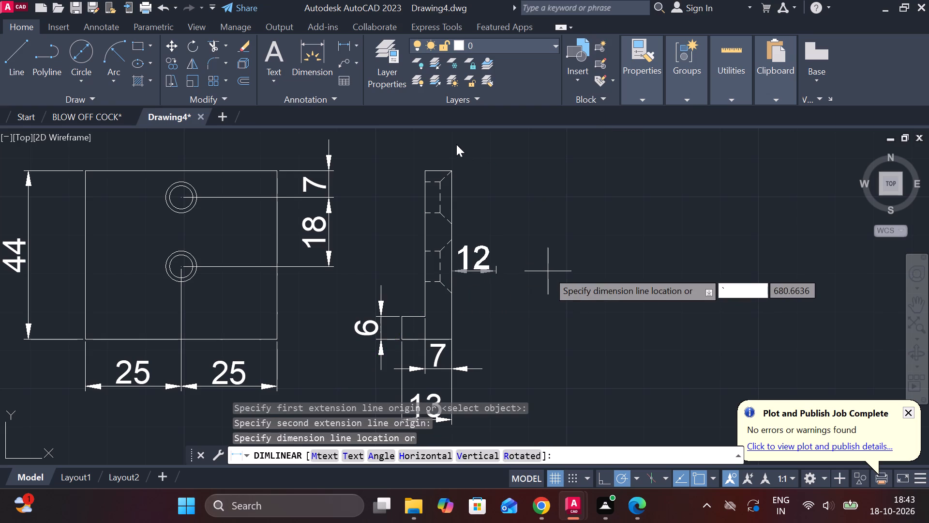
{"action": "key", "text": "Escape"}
Add a multileader note reading 3*45° pointing to the lower hole's countersink in the side view.
{"action": "left_click", "coordinate": [341, 67]}
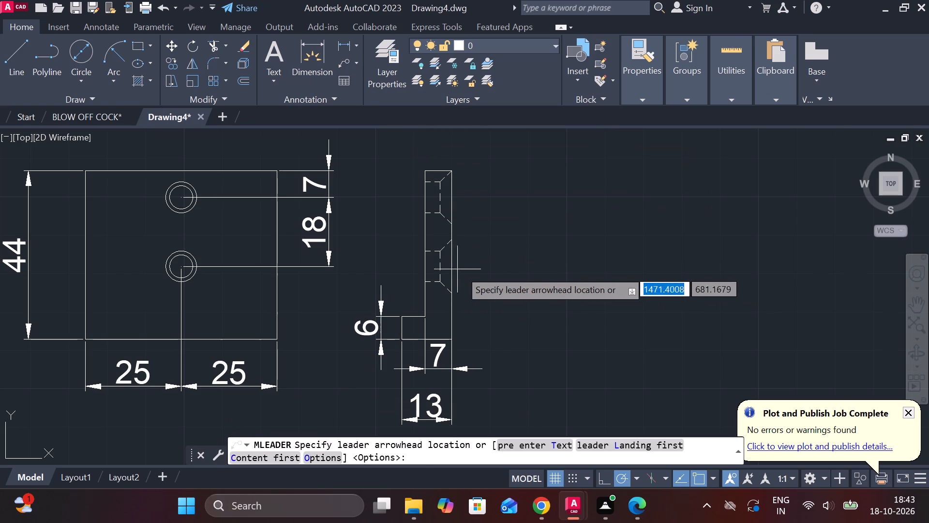
{"action": "left_click", "coordinate": [452, 288]}
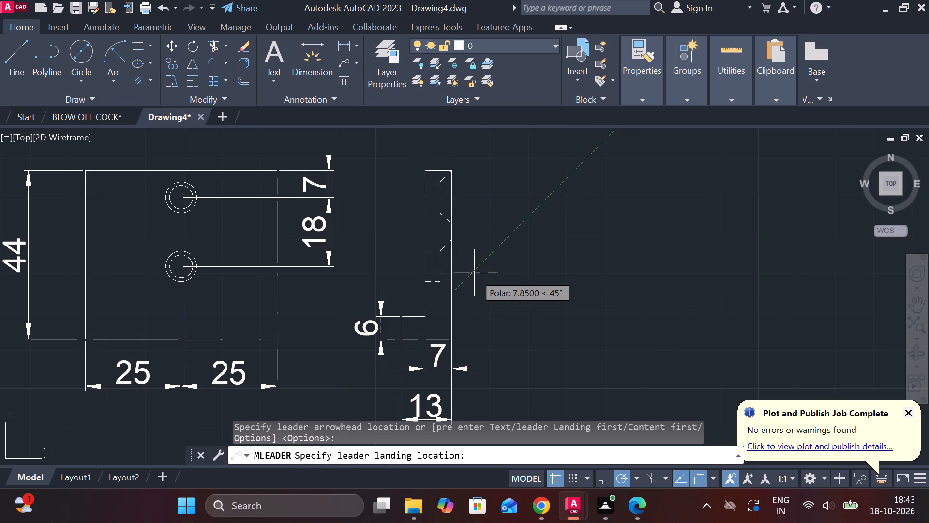
{"action": "left_click", "coordinate": [474, 272]}
{"action": "key", "text": "3"}
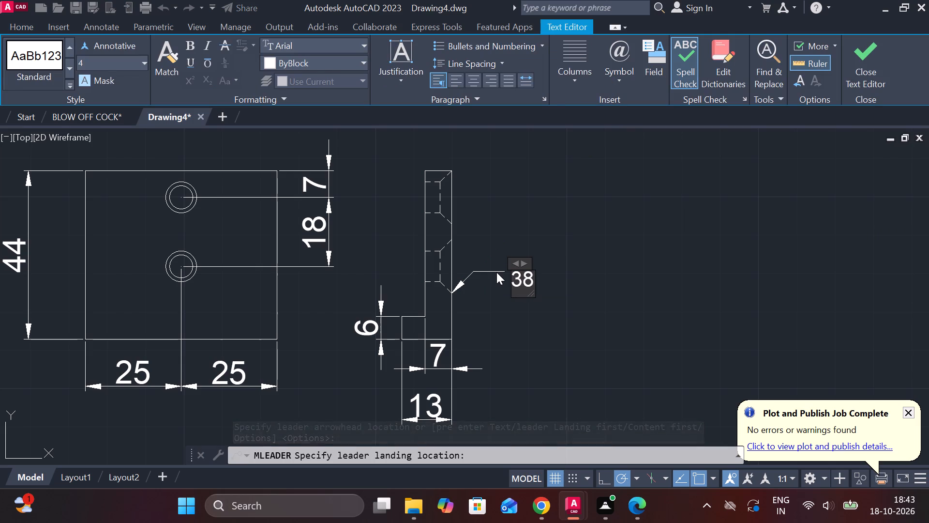
{"action": "key", "text": "BackSpace"}
{"action": "key", "text": "shift+asterisk"}
{"action": "type", "text": "45"}
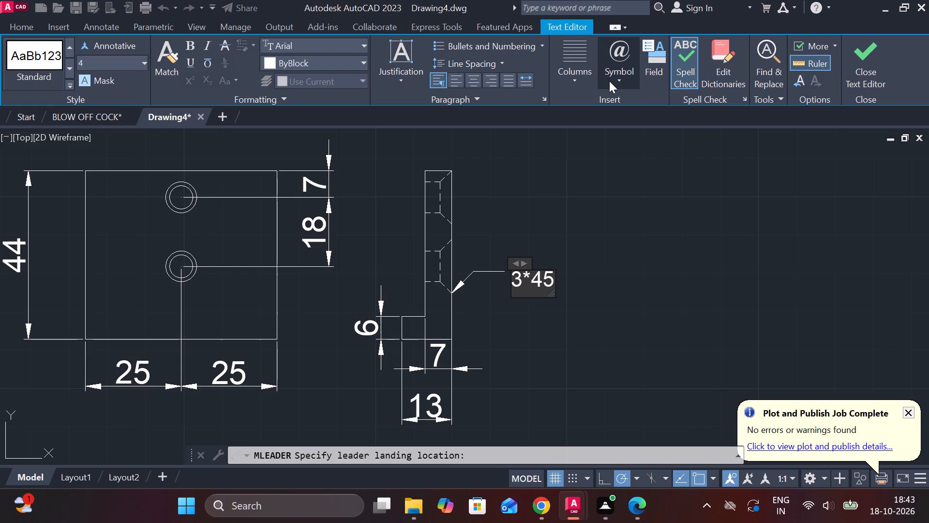
{"action": "left_click", "coordinate": [614, 83]}
{"action": "left_click", "coordinate": [640, 107]}
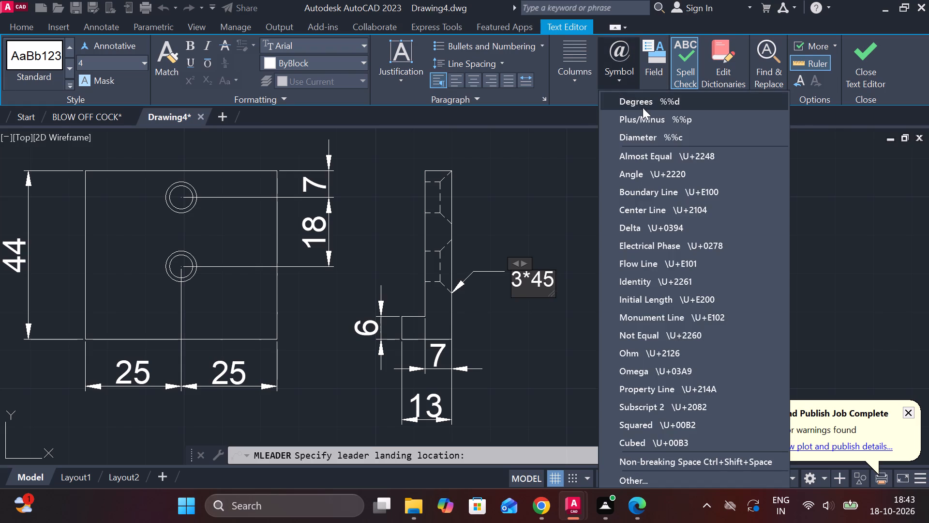
{"action": "left_click", "coordinate": [870, 68]}
Move the pointed pin's 8 width dimension lower so that it clears the conical tip.
{"action": "scroll", "coordinate": [627, 310], "scroll_direction": "down", "scroll_amount": 1}
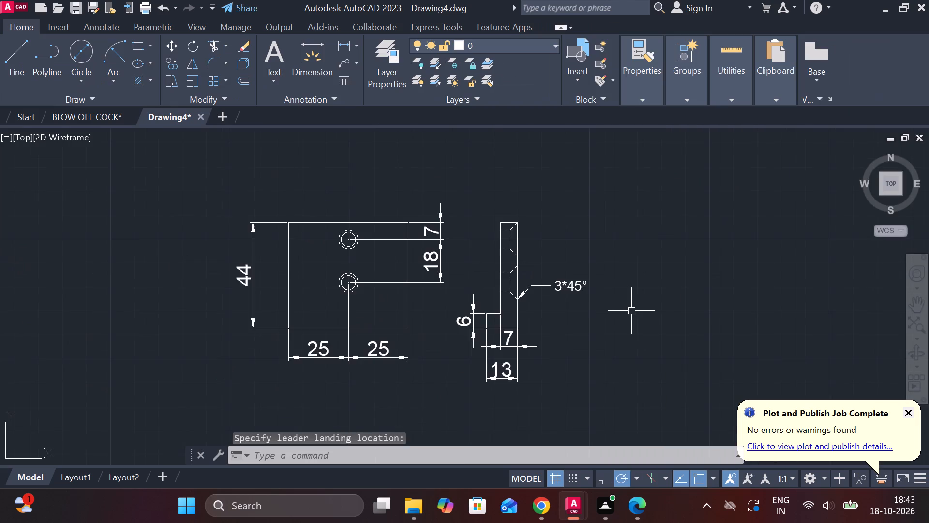
{"action": "scroll", "coordinate": [632, 311], "scroll_direction": "down", "scroll_amount": 1}
{"action": "middle_click_drag", "start_coordinate": [634, 312], "coordinate": [645, 283]}
{"action": "scroll", "coordinate": [666, 283], "scroll_direction": "down", "scroll_amount": 1}
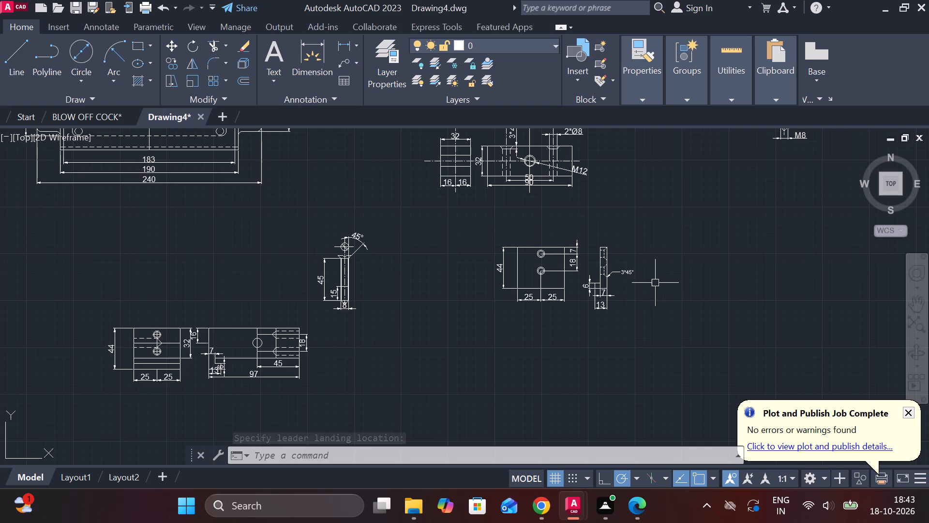
{"action": "scroll", "coordinate": [330, 331], "scroll_direction": "up", "scroll_amount": 2}
{"action": "scroll", "coordinate": [341, 277], "scroll_direction": "up", "scroll_amount": 2}
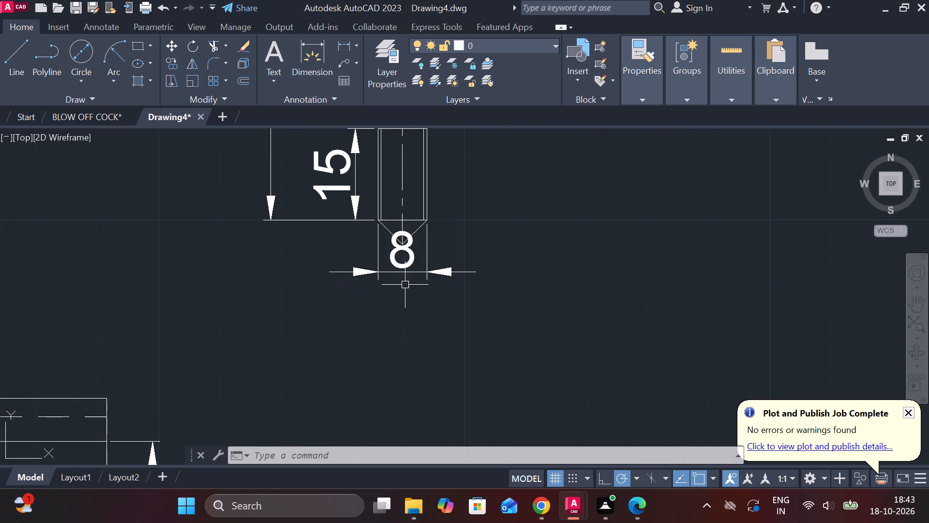
{"action": "left_click", "coordinate": [406, 273]}
{"action": "left_click", "coordinate": [401, 252]}
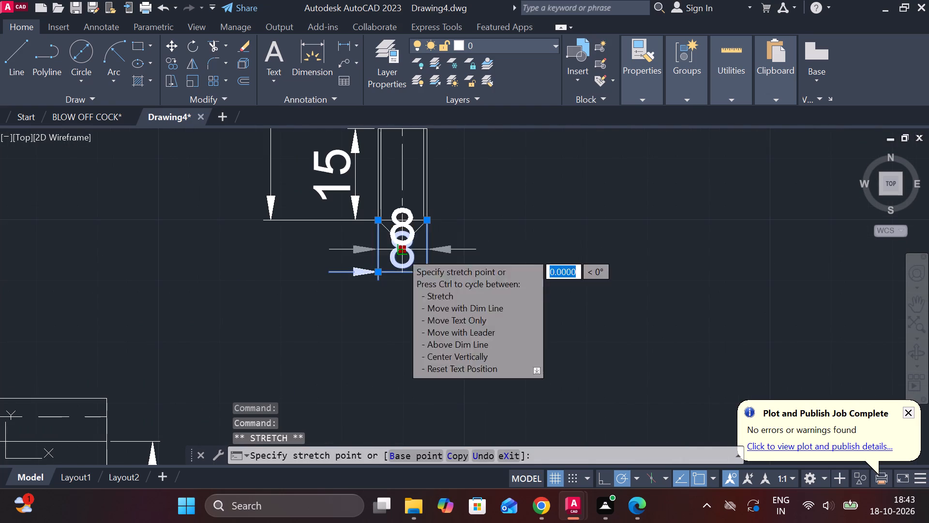
{"action": "left_click", "coordinate": [401, 304]}
{"action": "key", "text": "Escape"}
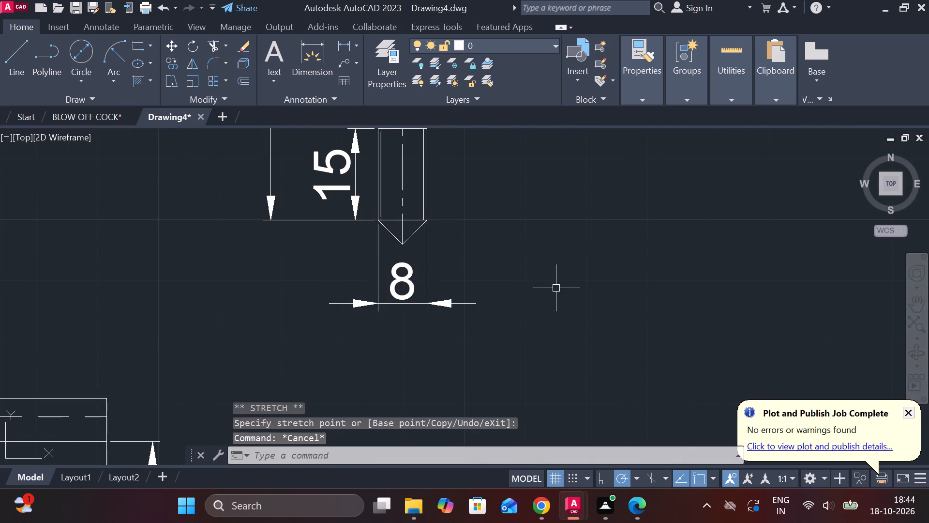
Add centred multiline text reading BASE with a text height of 9 below the plate view's 240 dimension.
{"action": "scroll", "coordinate": [556, 288], "scroll_direction": "down", "scroll_amount": 2}
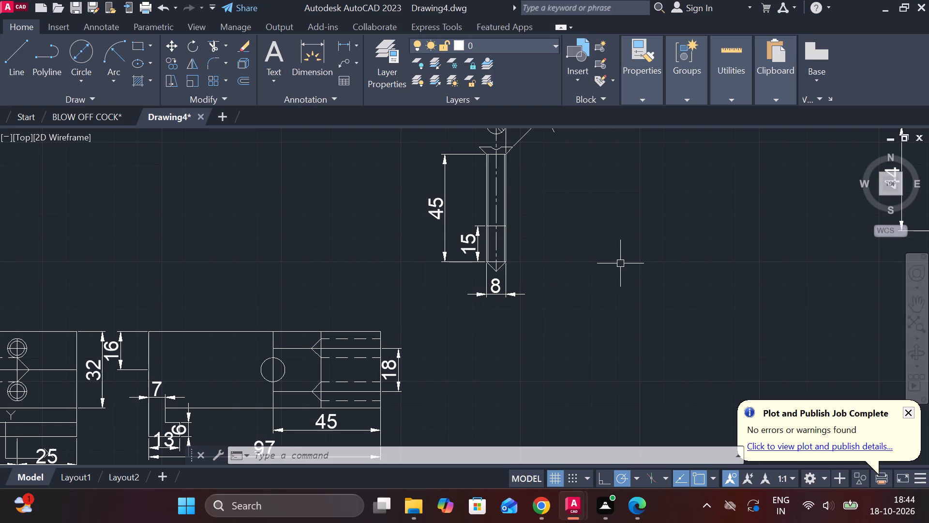
{"action": "scroll", "coordinate": [633, 261], "scroll_direction": "down", "scroll_amount": 5}
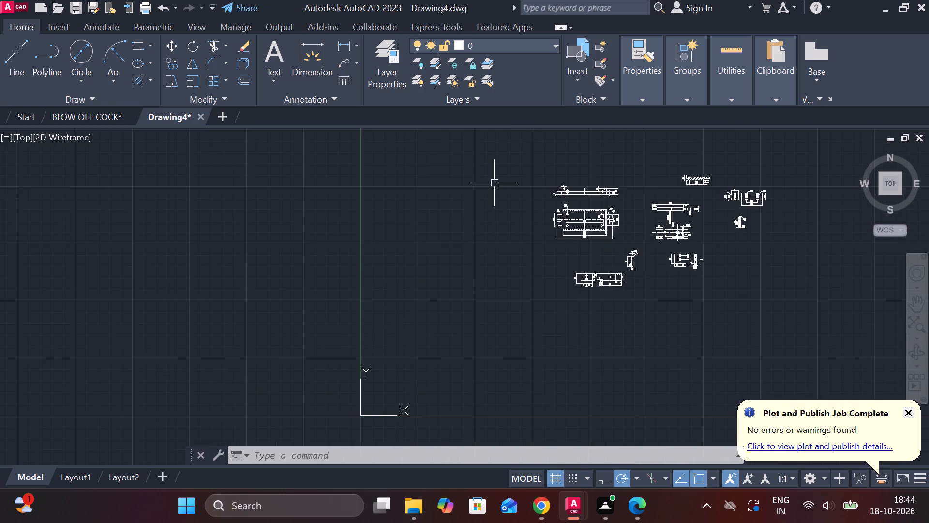
{"action": "scroll", "coordinate": [494, 183], "scroll_direction": "up", "scroll_amount": 2}
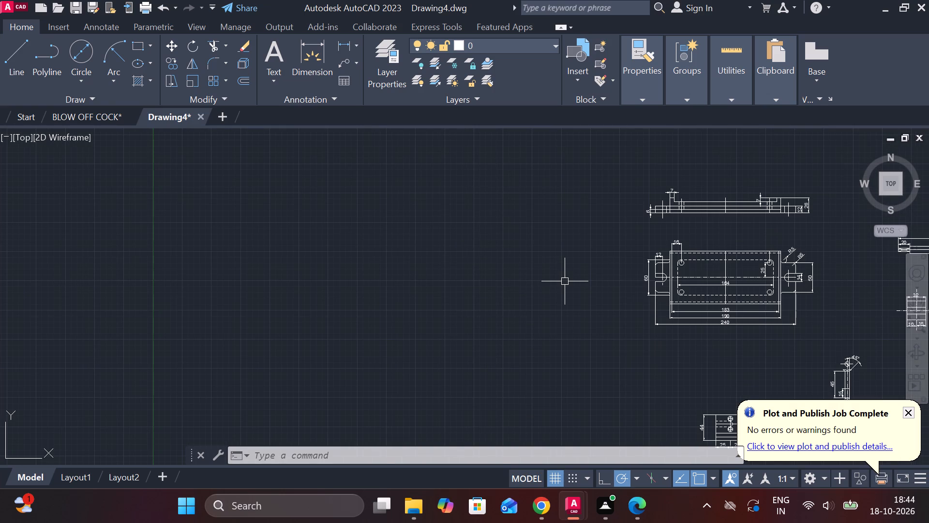
{"action": "scroll", "coordinate": [565, 281], "scroll_direction": "down", "scroll_amount": 1}
{"action": "middle_click_drag", "start_coordinate": [566, 279], "coordinate": [495, 284]}
{"action": "scroll", "coordinate": [514, 300], "scroll_direction": "up", "scroll_amount": 1}
{"action": "middle_click_drag", "start_coordinate": [538, 306], "coordinate": [379, 283]}
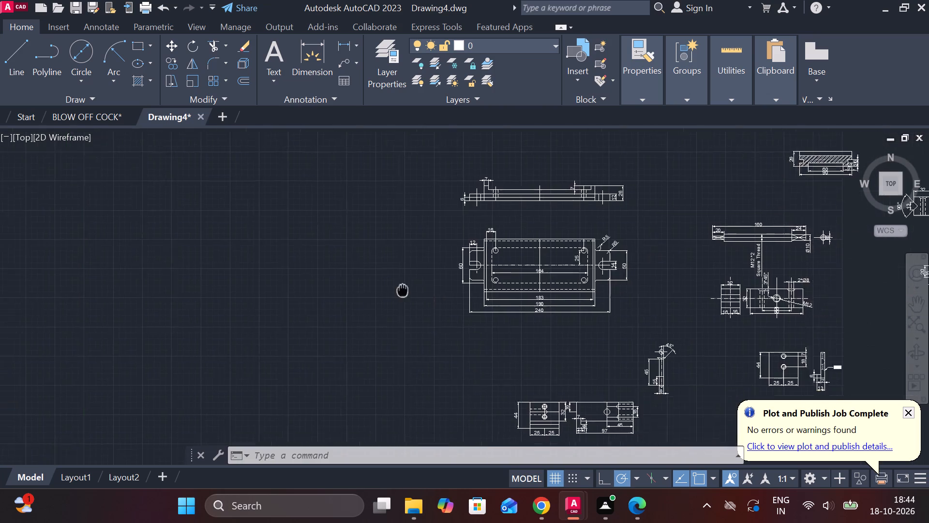
{"action": "middle_click_drag", "start_coordinate": [379, 283], "coordinate": [374, 281]}
{"action": "scroll", "coordinate": [431, 303], "scroll_direction": "up", "scroll_amount": 2}
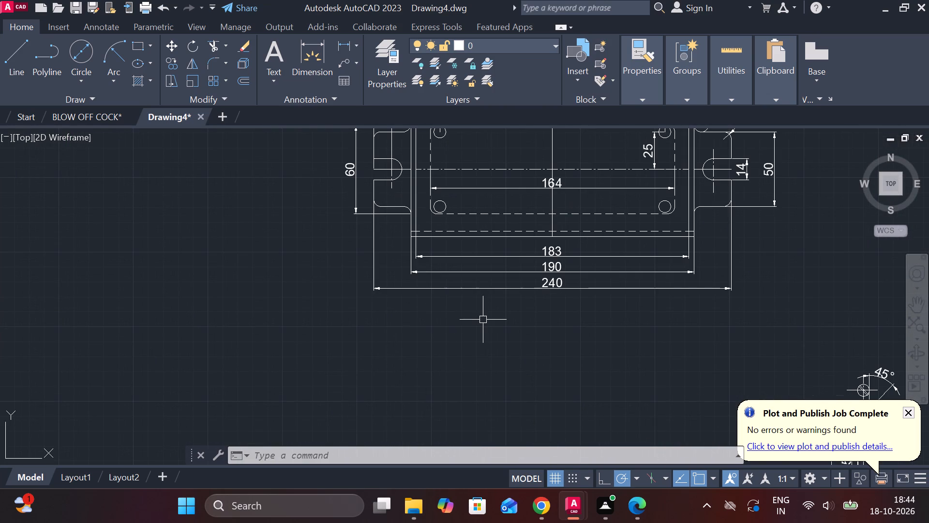
{"action": "key", "text": "m"}
{"action": "type", "text": "T"}
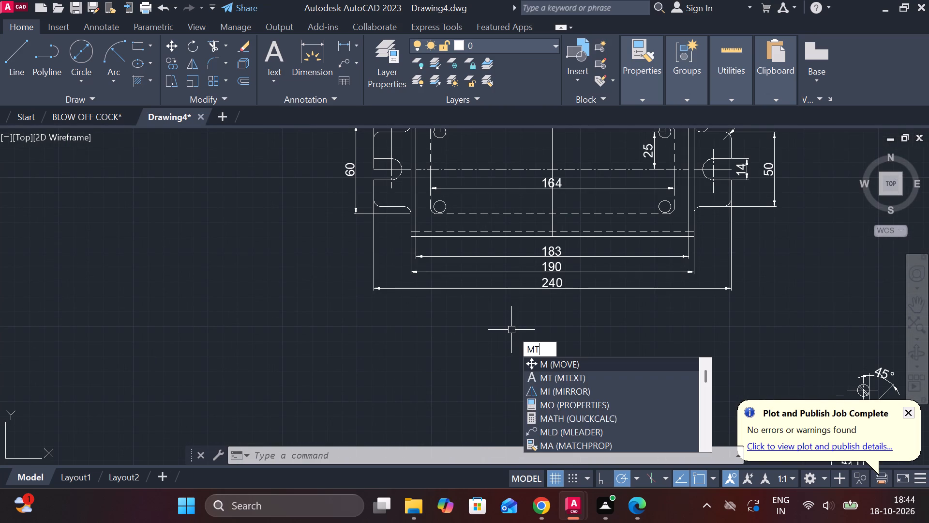
{"action": "key", "text": "space"}
{"action": "left_click", "coordinate": [446, 309]}
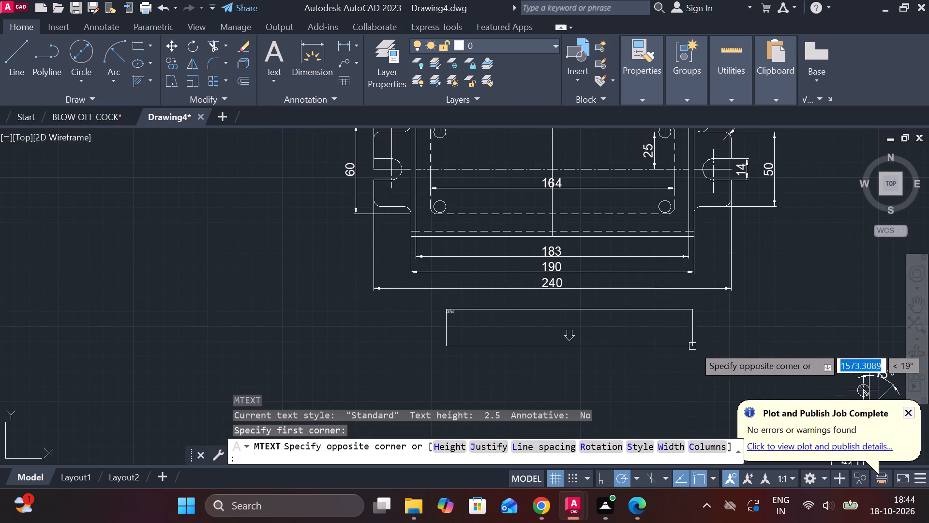
{"action": "left_click", "coordinate": [711, 347]}
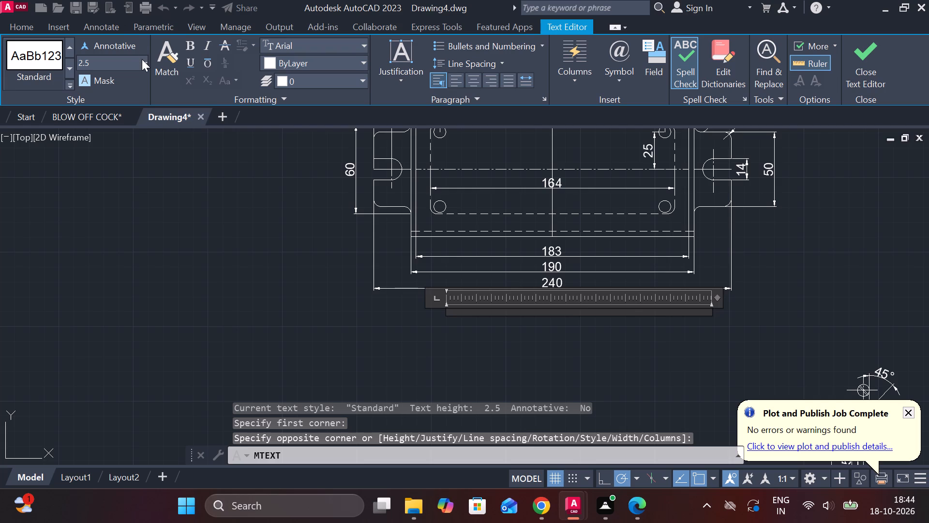
{"action": "left_click", "coordinate": [142, 59]}
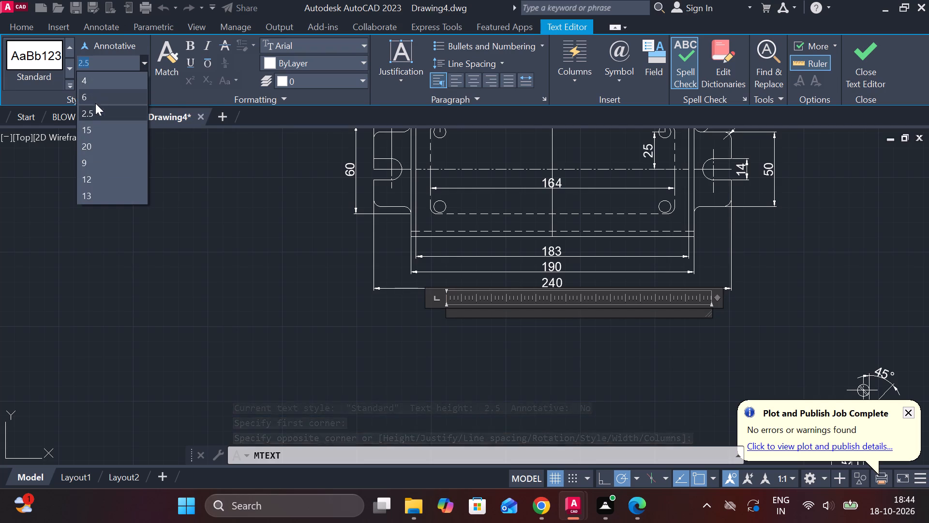
{"action": "left_click", "coordinate": [95, 162]}
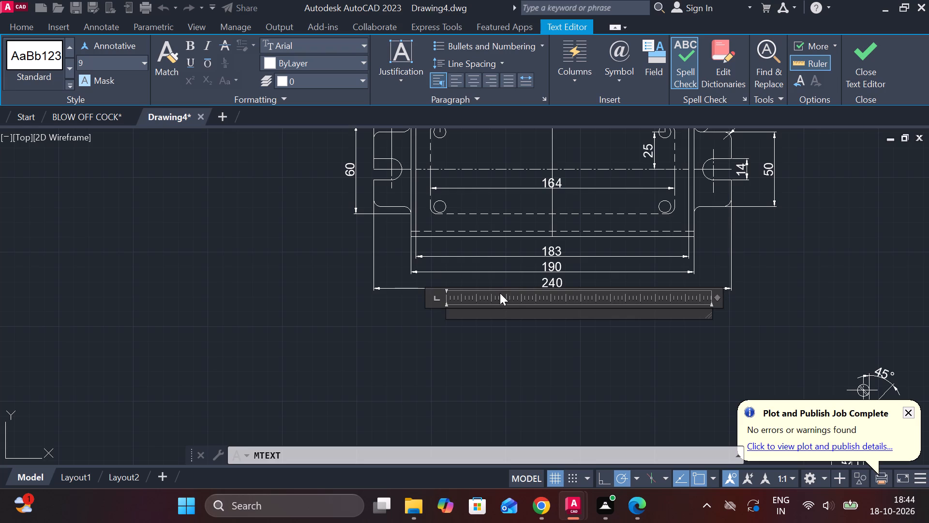
{"action": "left_click", "coordinate": [471, 82]}
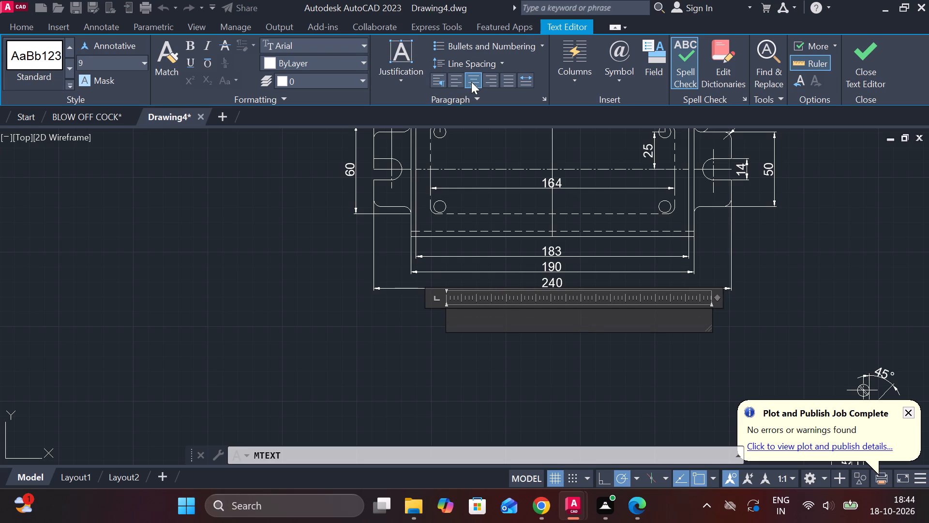
{"action": "type", "text": "BAS"}
{"action": "type", "text": "BASE"}
{"action": "key", "text": "space"}
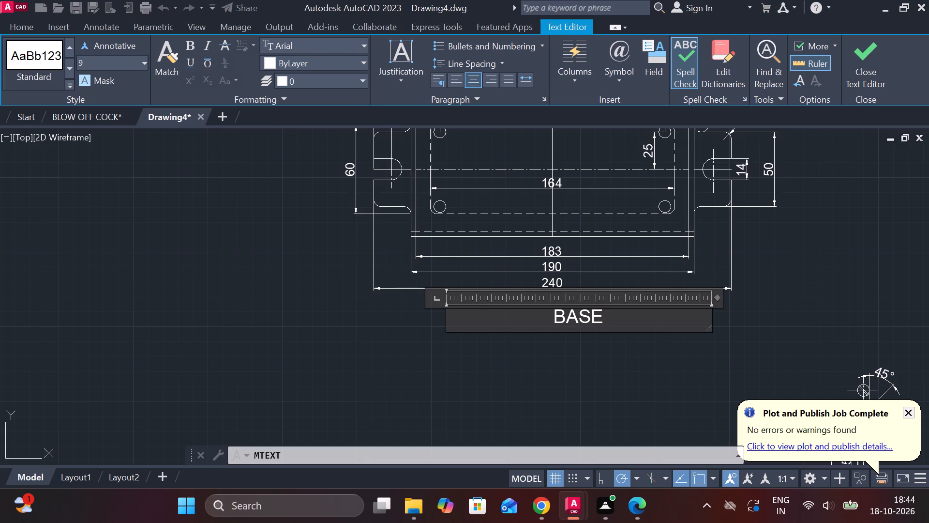
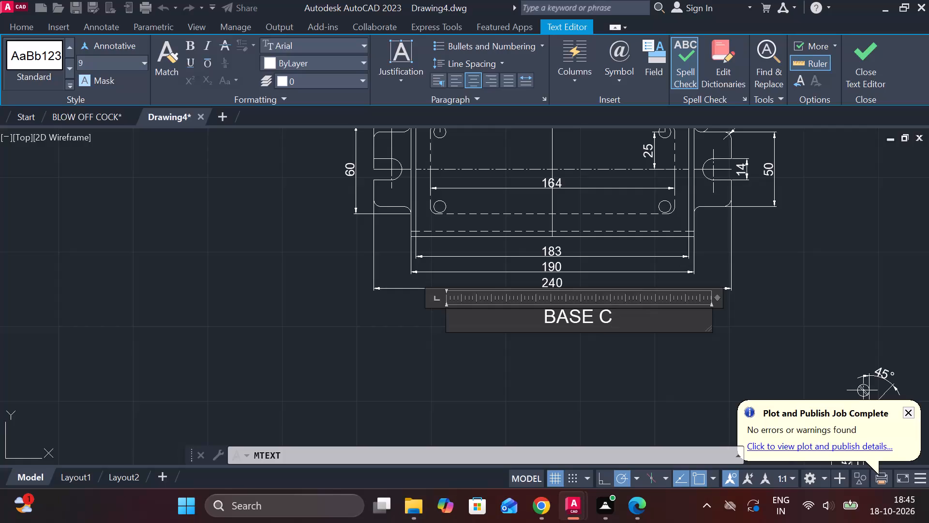
Complete the caption beneath the base's plan view so that it reads "BASE C.S -1 OFF".
{"action": "key", "text": "period"}
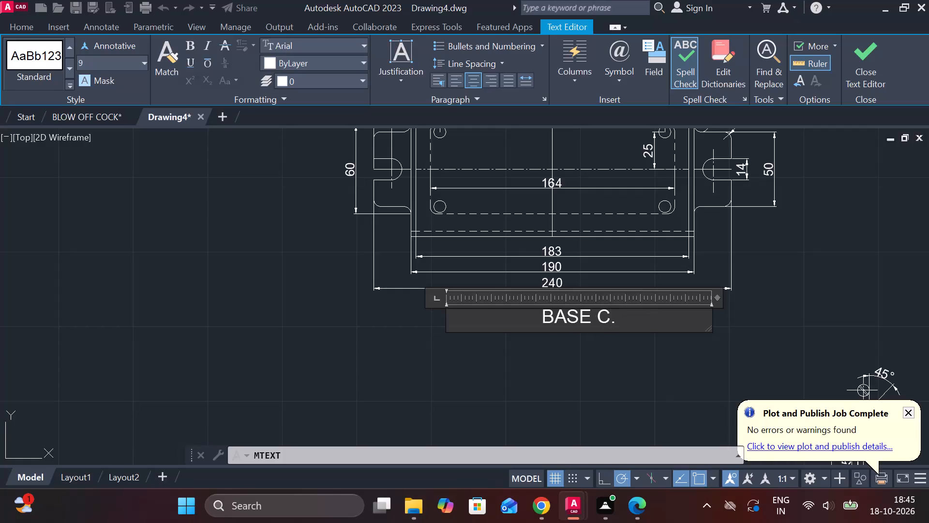
{"action": "key", "text": "s"}
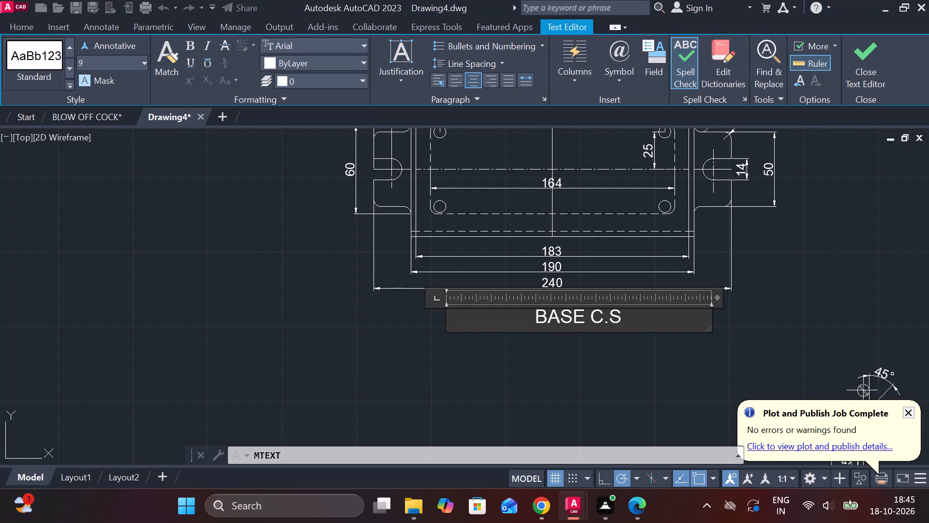
{"action": "key", "text": "space"}
{"action": "type", "text": "-"}
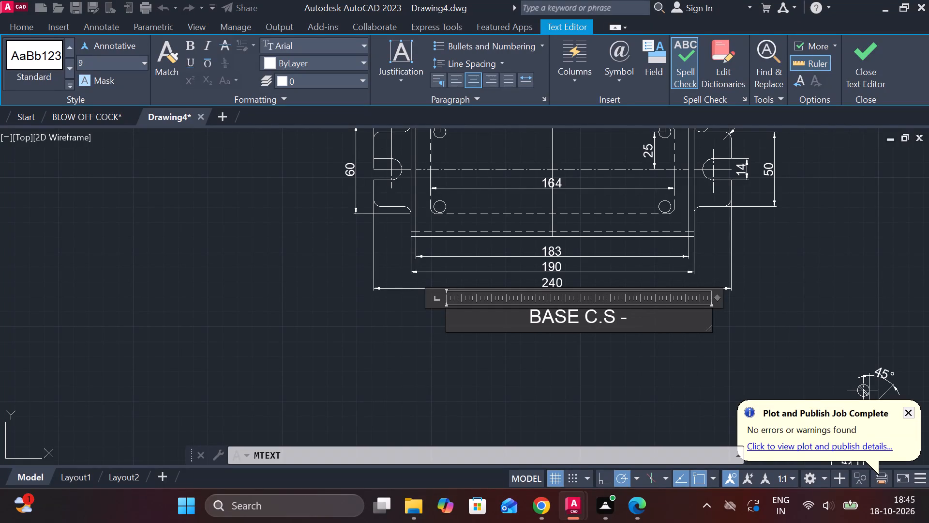
{"action": "type", "text": "1 OFF"}
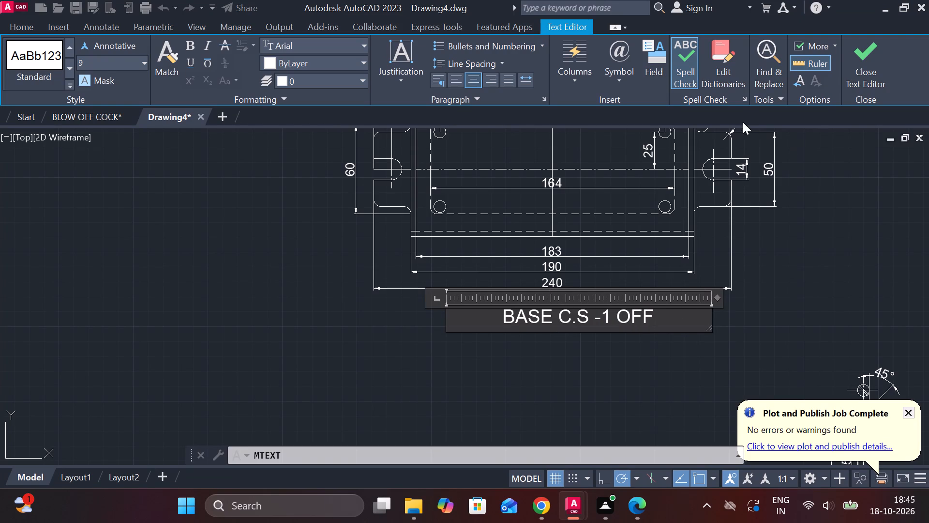
{"action": "left_click", "coordinate": [864, 61]}
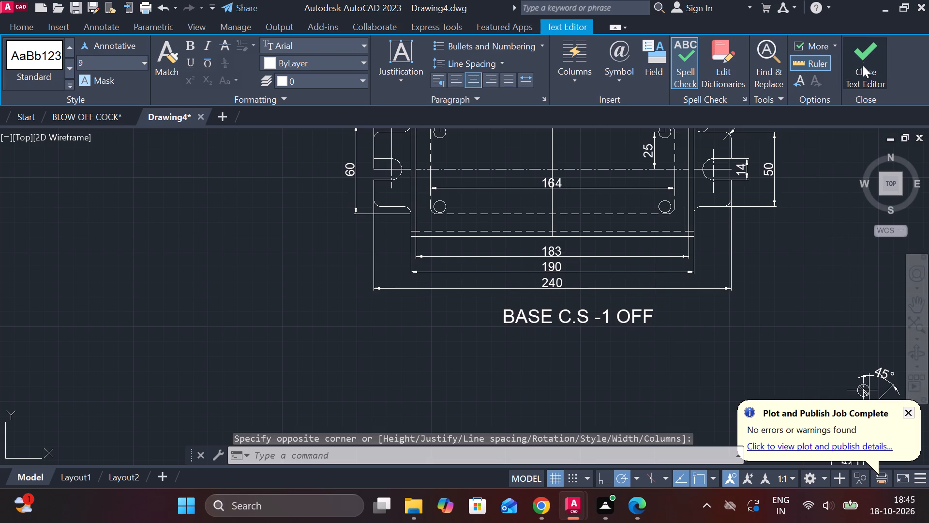
Set the text height of the whole "BASE C.S -1 OFF" caption to 12.
{"action": "scroll", "coordinate": [603, 313], "scroll_direction": "down", "scroll_amount": 4}
{"action": "scroll", "coordinate": [618, 333], "scroll_direction": "up", "scroll_amount": 2}
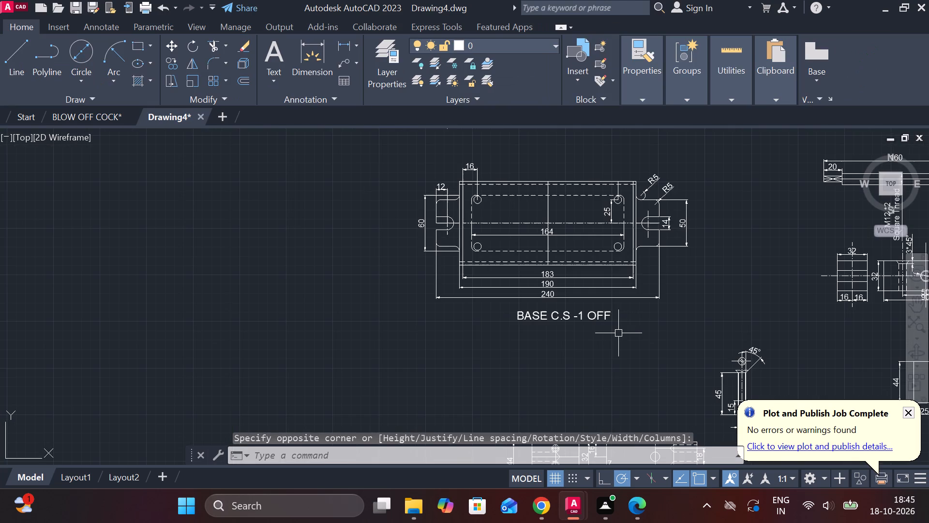
{"action": "double_click", "coordinate": [556, 314]}
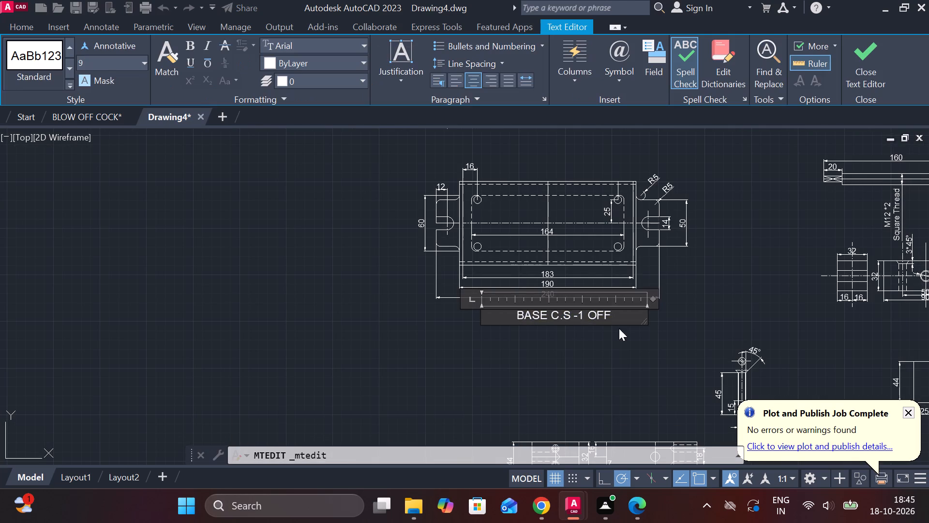
{"action": "left_click_drag", "start_coordinate": [611, 317], "coordinate": [509, 322]}
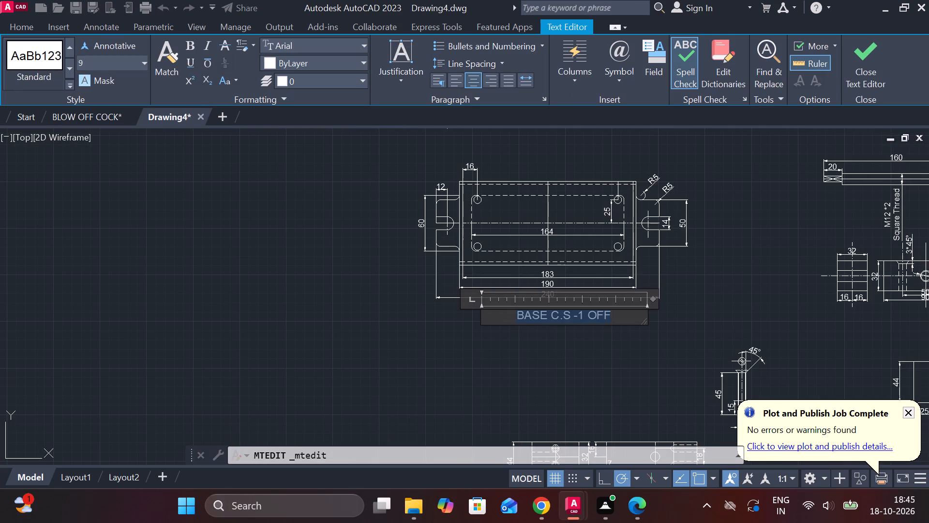
{"action": "left_click", "coordinate": [106, 60]}
{"action": "type", "text": "12"}
{"action": "key", "text": "Return"}
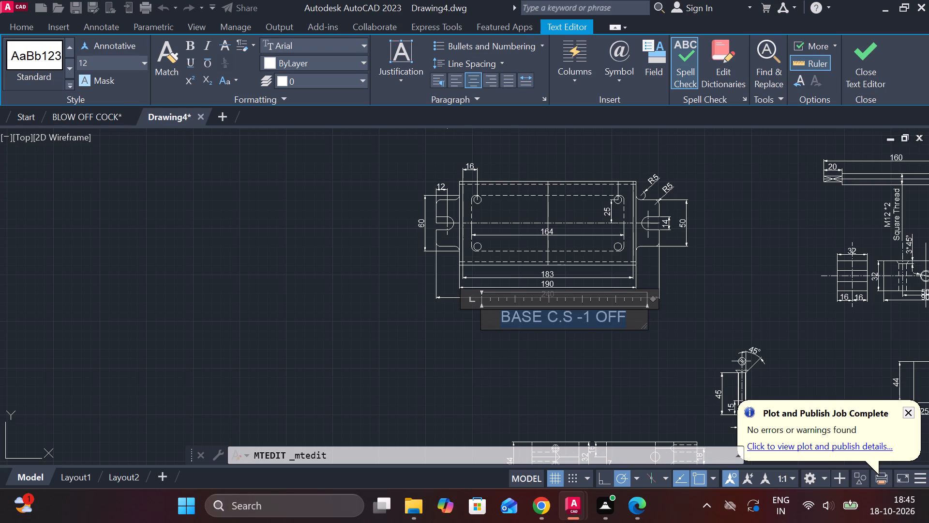
{"action": "left_click", "coordinate": [865, 70]}
Add a multileader reading "4*M8" that points to the upper-left hole in the base's plan view.
{"action": "scroll", "coordinate": [746, 209], "scroll_direction": "down", "scroll_amount": 1}
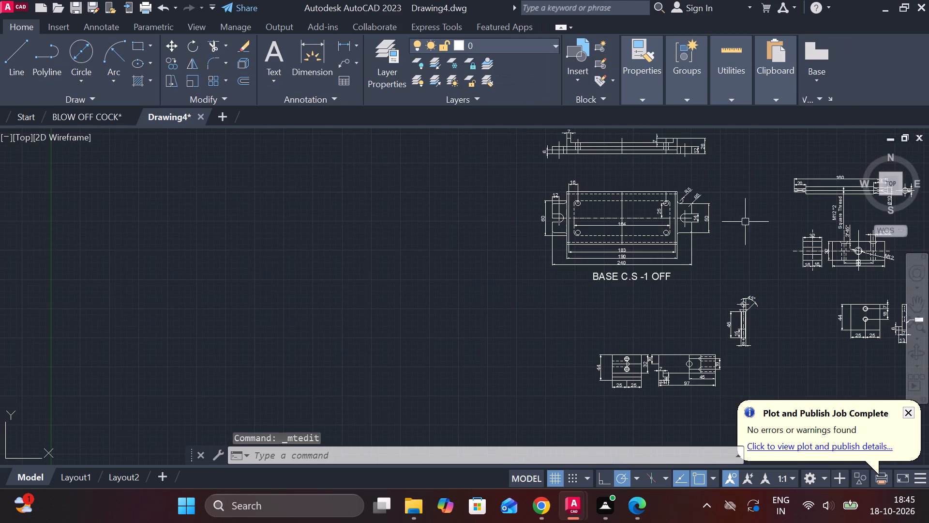
{"action": "middle_click_drag", "start_coordinate": [736, 222], "coordinate": [696, 233]}
{"action": "scroll", "coordinate": [689, 223], "scroll_direction": "down", "scroll_amount": 1}
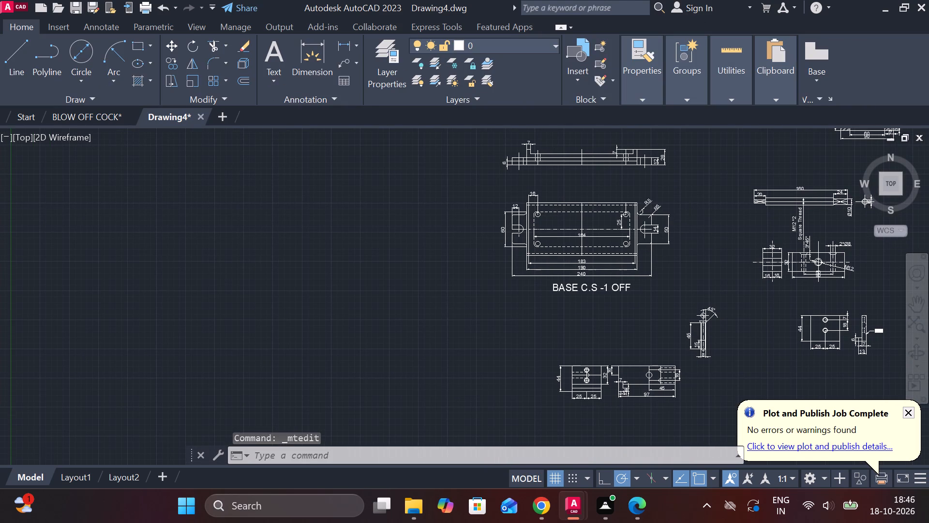
{"action": "scroll", "coordinate": [689, 228], "scroll_direction": "up", "scroll_amount": 1}
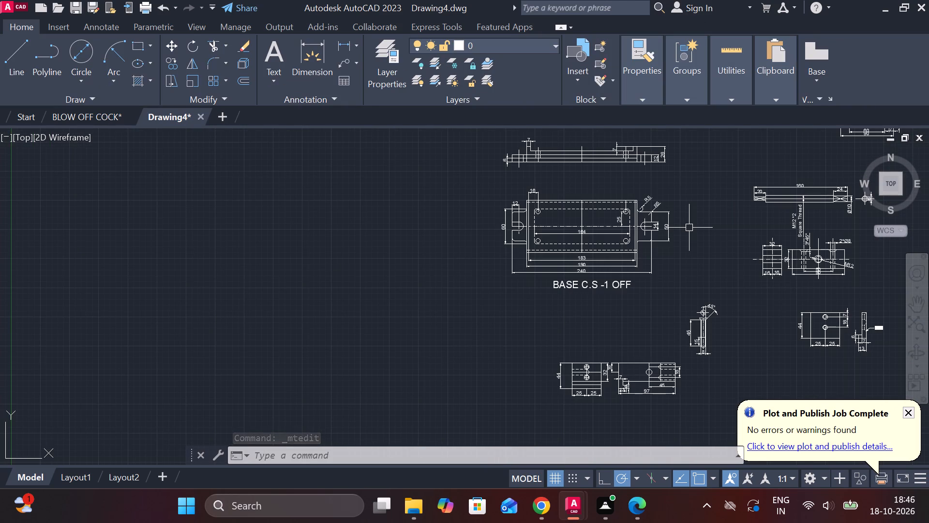
{"action": "scroll", "coordinate": [689, 228], "scroll_direction": "up", "scroll_amount": 2}
{"action": "middle_click_drag", "start_coordinate": [689, 228], "coordinate": [690, 291]}
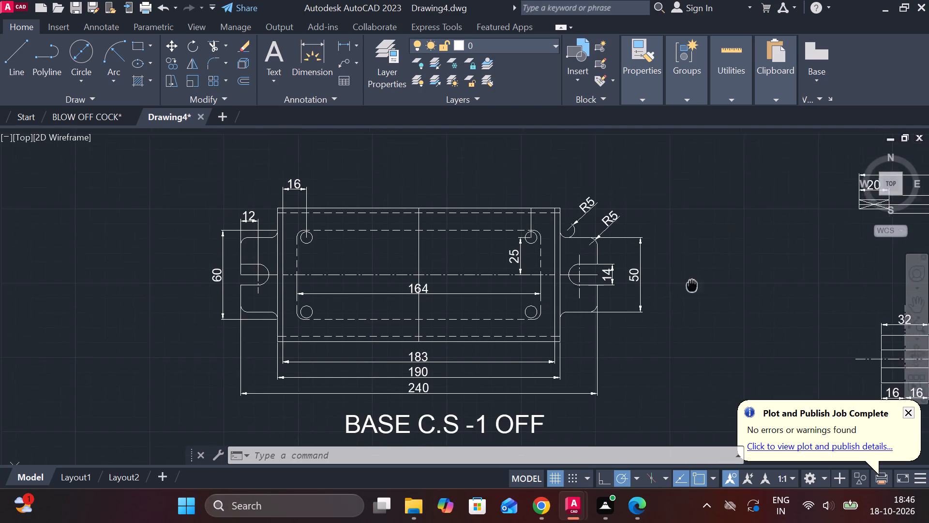
{"action": "middle_click_drag", "start_coordinate": [690, 291], "coordinate": [686, 291]}
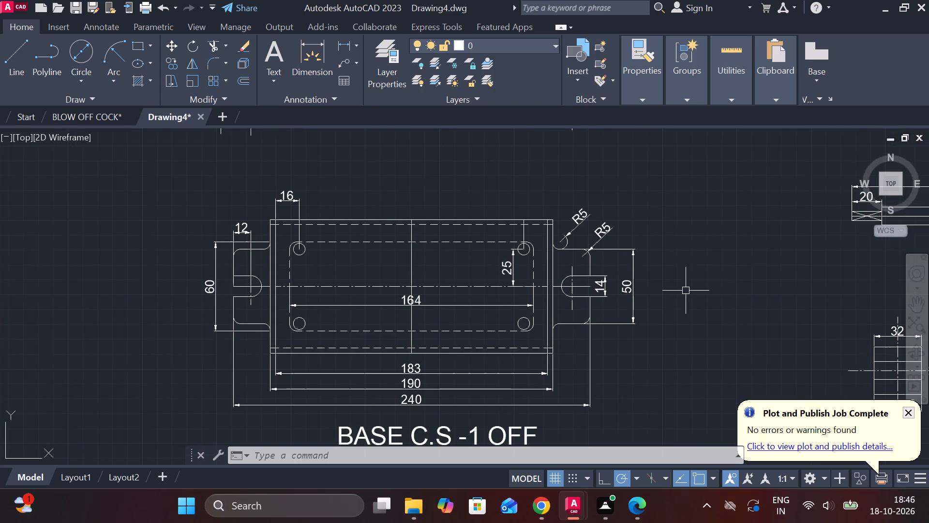
{"action": "left_click", "coordinate": [355, 47]}
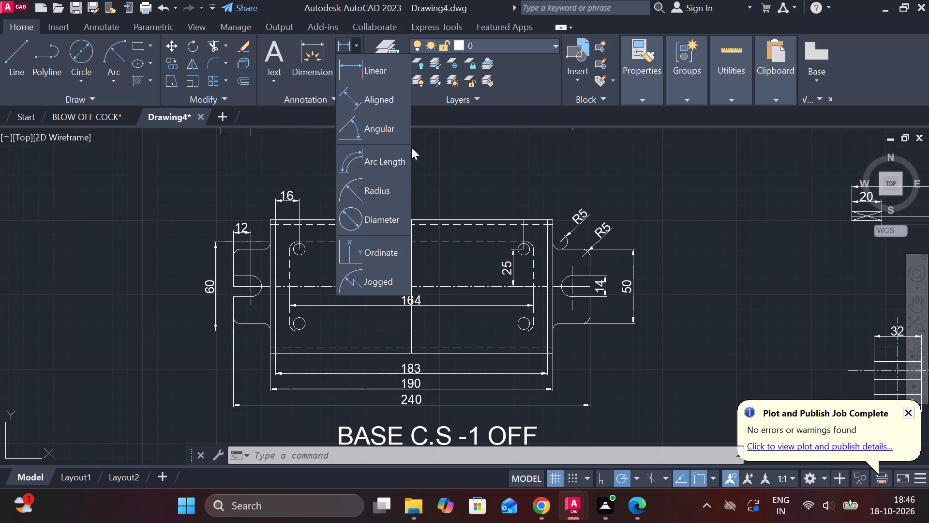
{"action": "left_click", "coordinate": [467, 158]}
{"action": "left_click", "coordinate": [346, 66]}
{"action": "scroll", "coordinate": [322, 231], "scroll_direction": "up", "scroll_amount": 2}
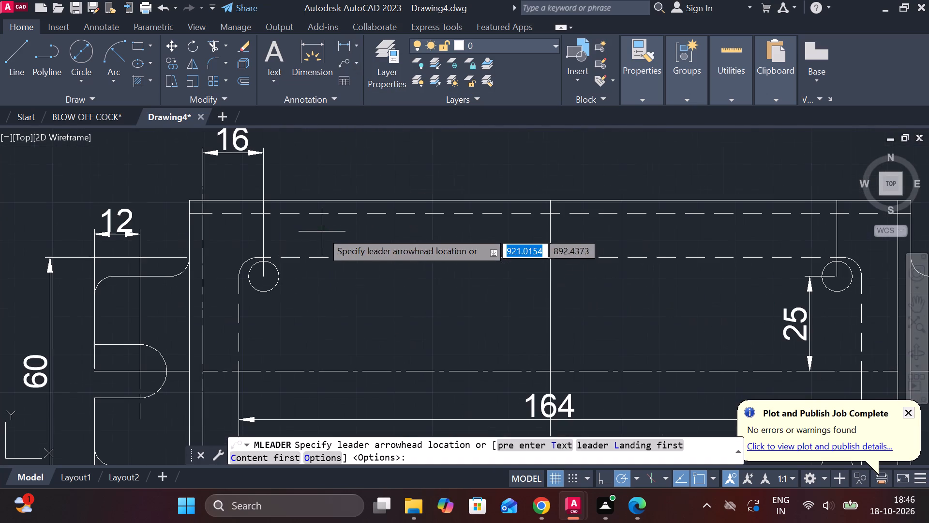
{"action": "left_click", "coordinate": [279, 277]}
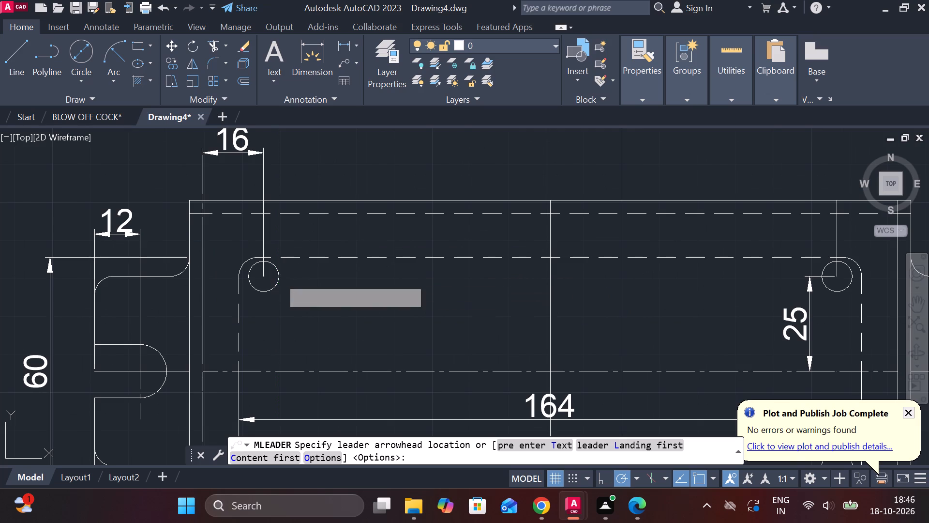
{"action": "left_click", "coordinate": [361, 168]}
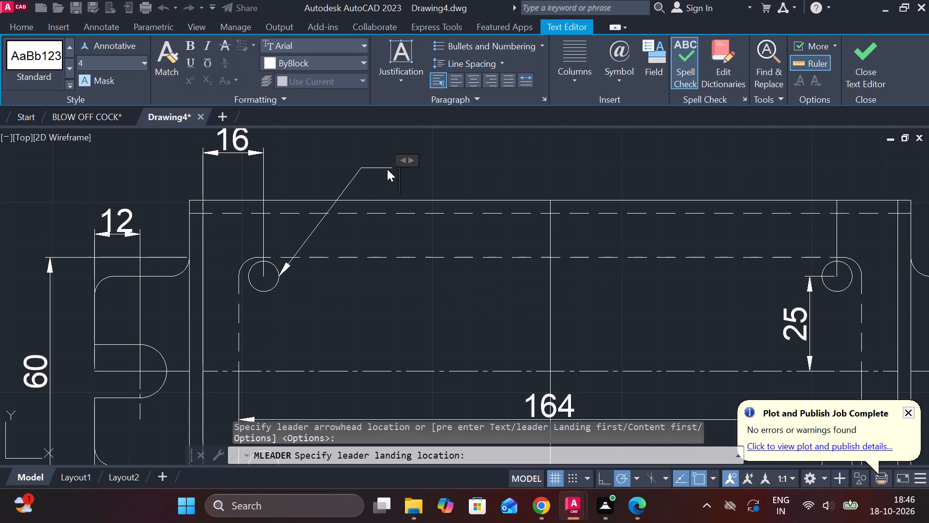
{"action": "key", "text": "4"}
{"action": "key", "text": "BackSpace"}
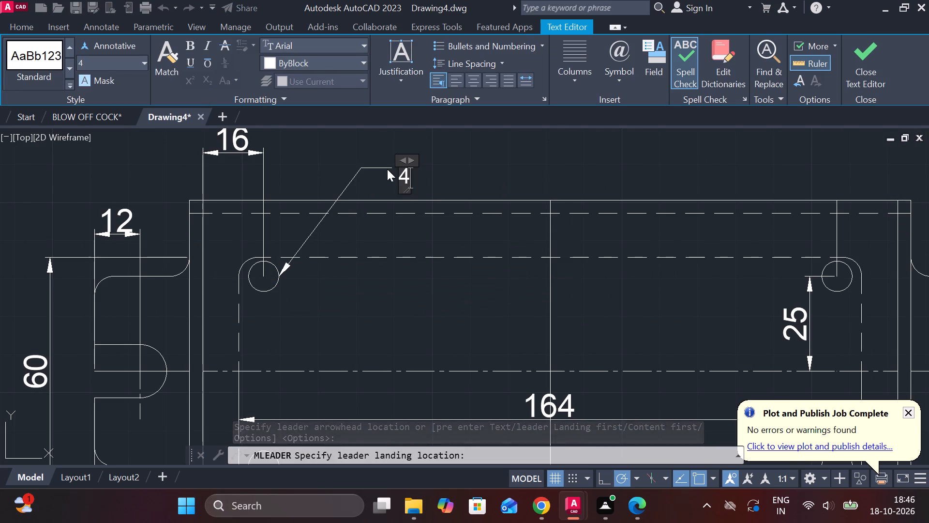
{"action": "key", "text": "shift+asterisk"}
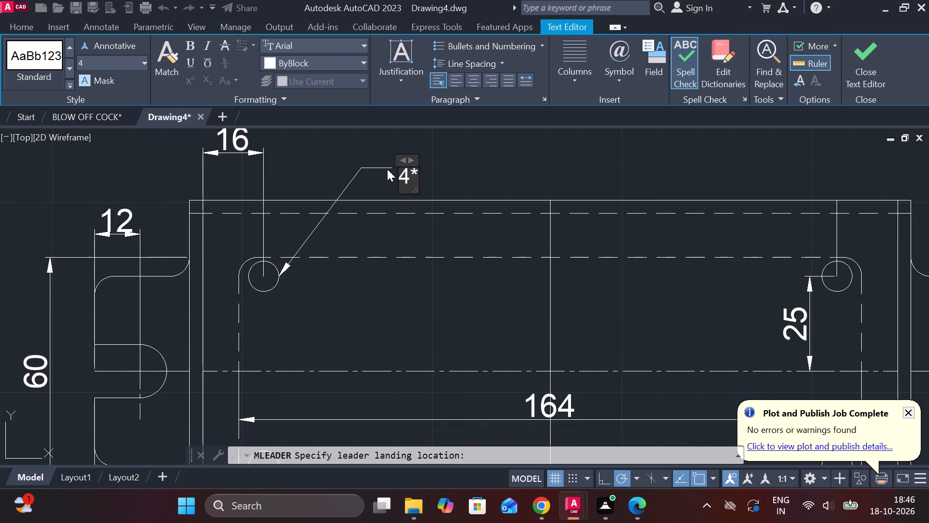
{"action": "key", "text": "m"}
{"action": "key", "text": "8"}
{"action": "key", "text": "BackSpace"}
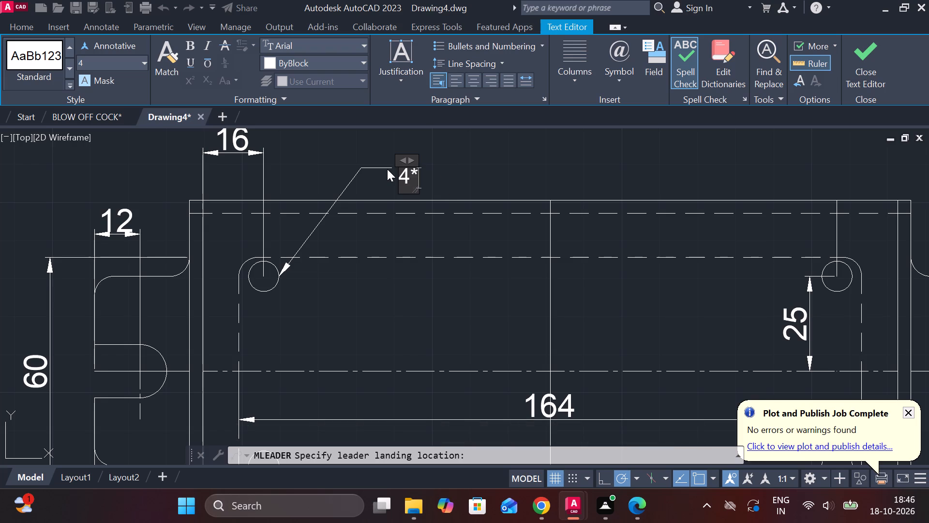
{"action": "type", "text": "M8"}
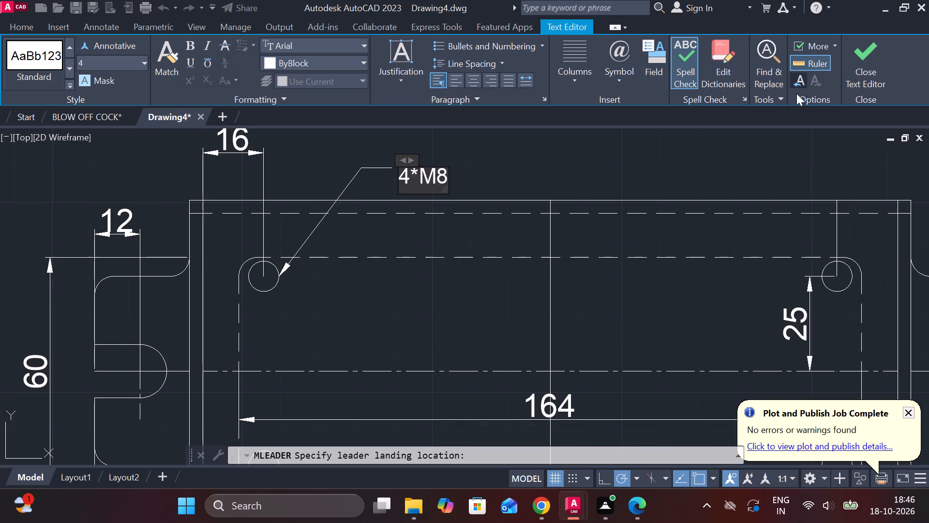
{"action": "left_click", "coordinate": [866, 73]}
Move both base views with their dimensions and caption into the open area well left of the other part drawings.
{"action": "scroll", "coordinate": [554, 274], "scroll_direction": "down", "scroll_amount": 3}
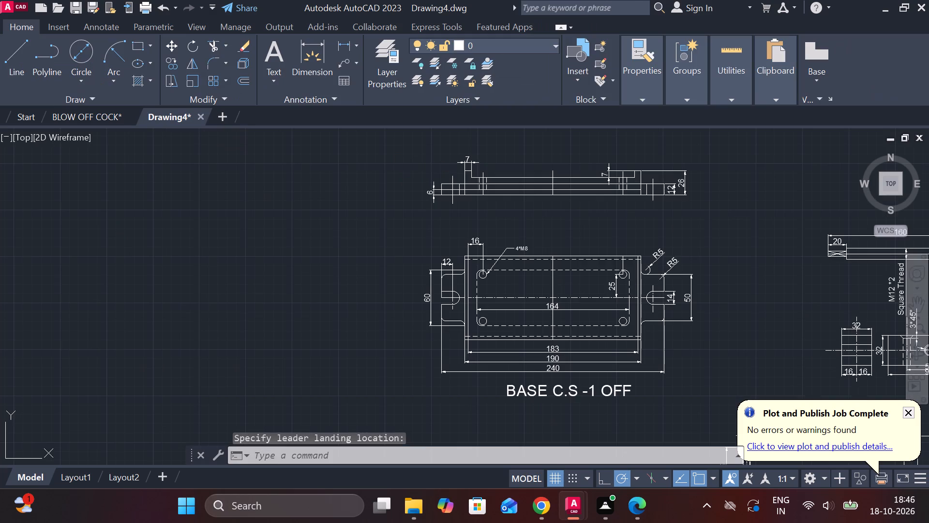
{"action": "scroll", "coordinate": [515, 176], "scroll_direction": "up", "scroll_amount": 1}
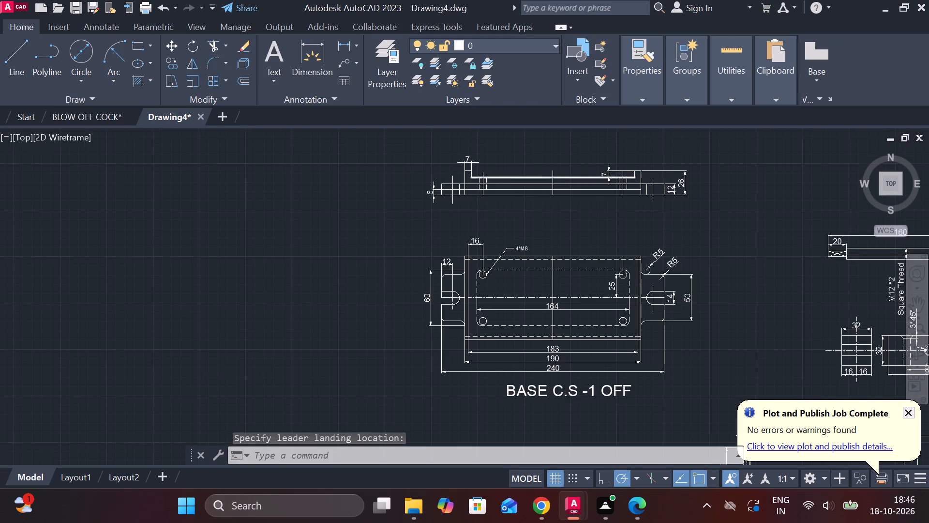
{"action": "middle_click_drag", "start_coordinate": [699, 225], "coordinate": [694, 225]}
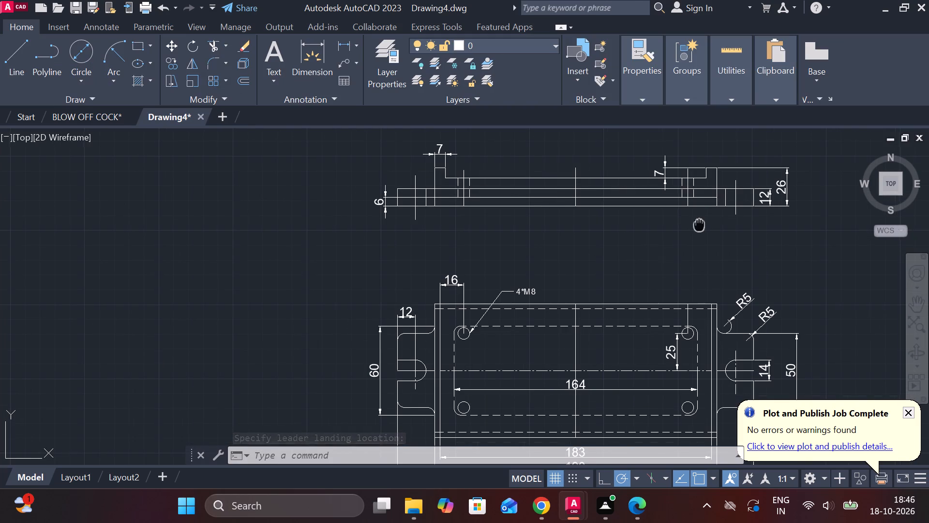
{"action": "middle_click_drag", "start_coordinate": [694, 225], "coordinate": [607, 199]}
{"action": "scroll", "coordinate": [640, 217], "scroll_direction": "down", "scroll_amount": 1}
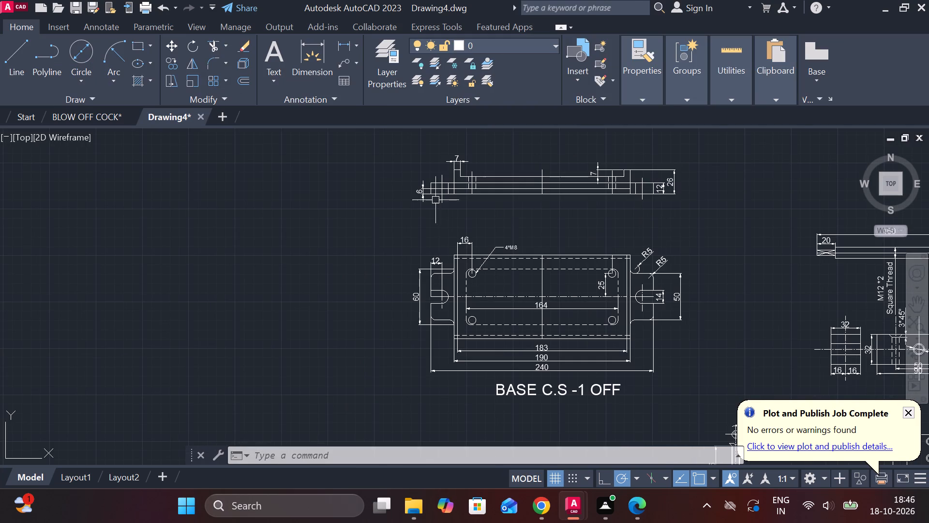
{"action": "left_click", "coordinate": [376, 141]}
{"action": "middle_click_drag", "start_coordinate": [691, 395], "coordinate": [649, 369]}
{"action": "left_click", "coordinate": [644, 395]}
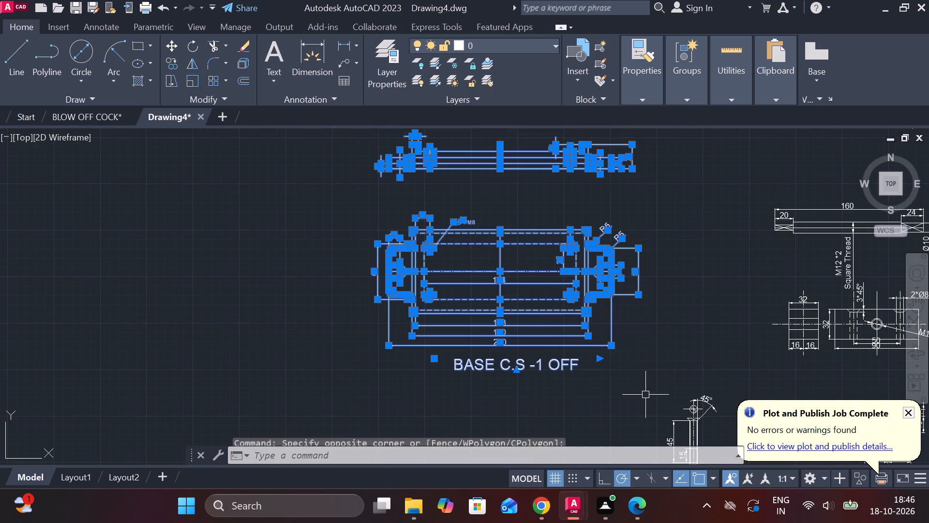
{"action": "key", "text": "m"}
{"action": "key", "text": "Return"}
{"action": "left_click", "coordinate": [666, 315]}
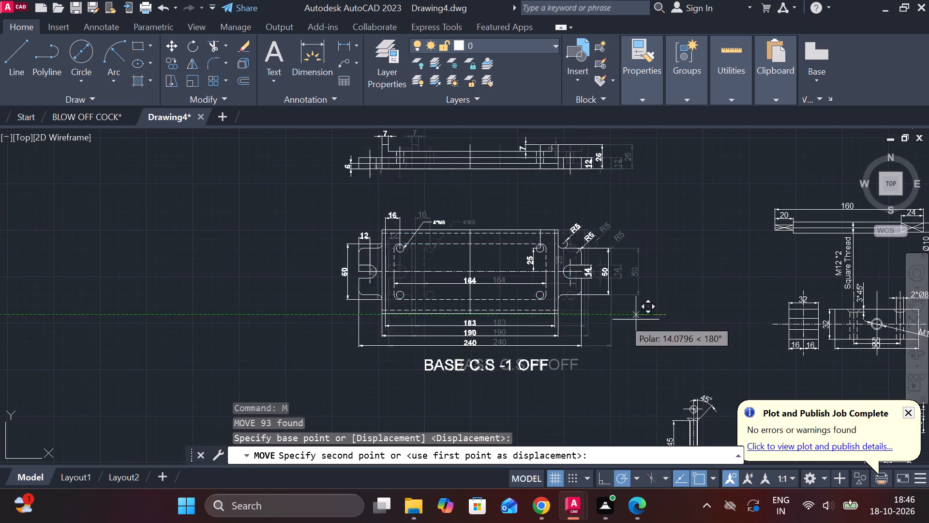
{"action": "scroll", "coordinate": [599, 306], "scroll_direction": "down", "scroll_amount": 2}
{"action": "left_click", "coordinate": [420, 237]}
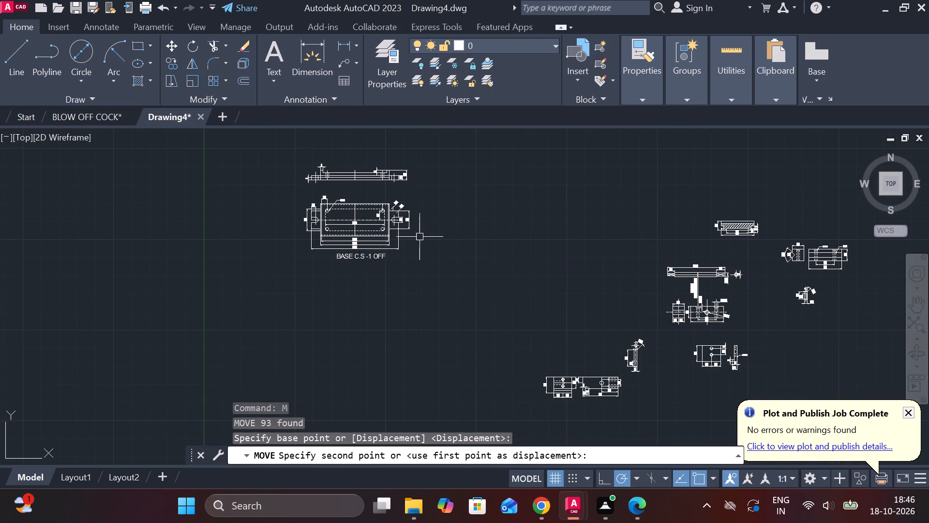
Move the 90 mm wide hatched section view with its dimensions into the open area just right of the base's plan view.
{"action": "scroll", "coordinate": [437, 245], "scroll_direction": "up", "scroll_amount": 1}
{"action": "middle_click_drag", "start_coordinate": [459, 248], "coordinate": [533, 292]}
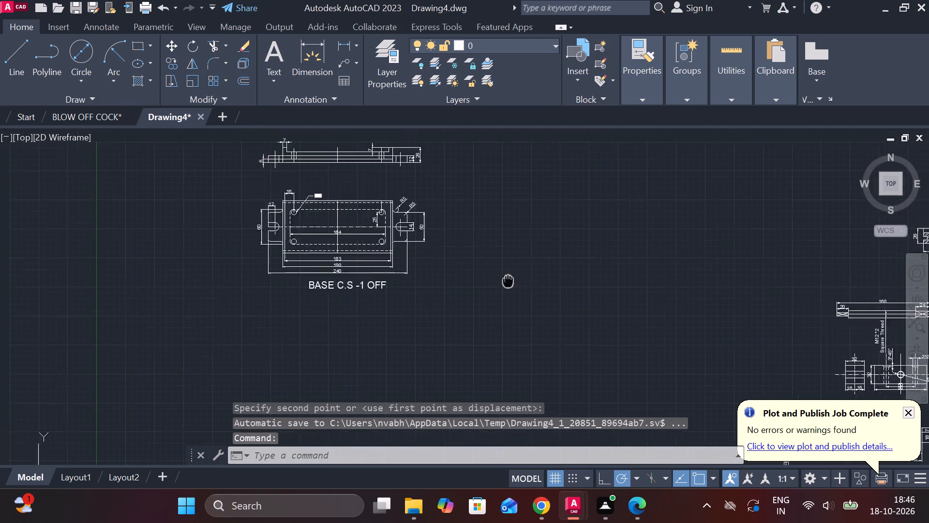
{"action": "middle_click_drag", "start_coordinate": [533, 292], "coordinate": [539, 292]}
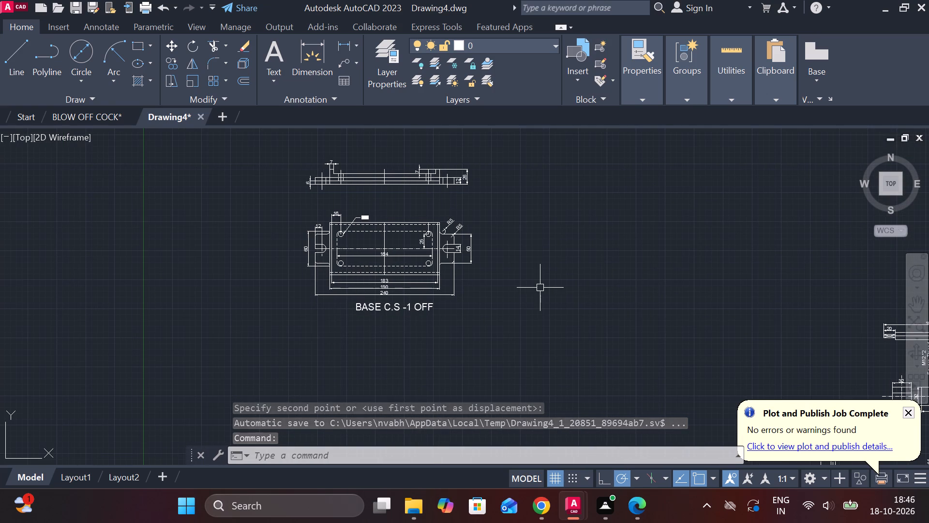
{"action": "scroll", "coordinate": [539, 291], "scroll_direction": "down", "scroll_amount": 1}
{"action": "middle_click_drag", "start_coordinate": [533, 293], "coordinate": [403, 277]}
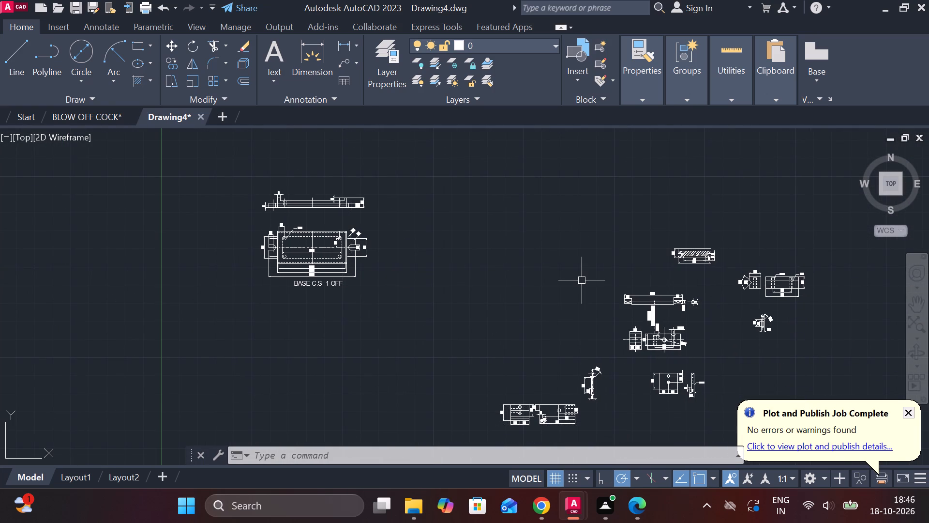
{"action": "left_click", "coordinate": [660, 240]}
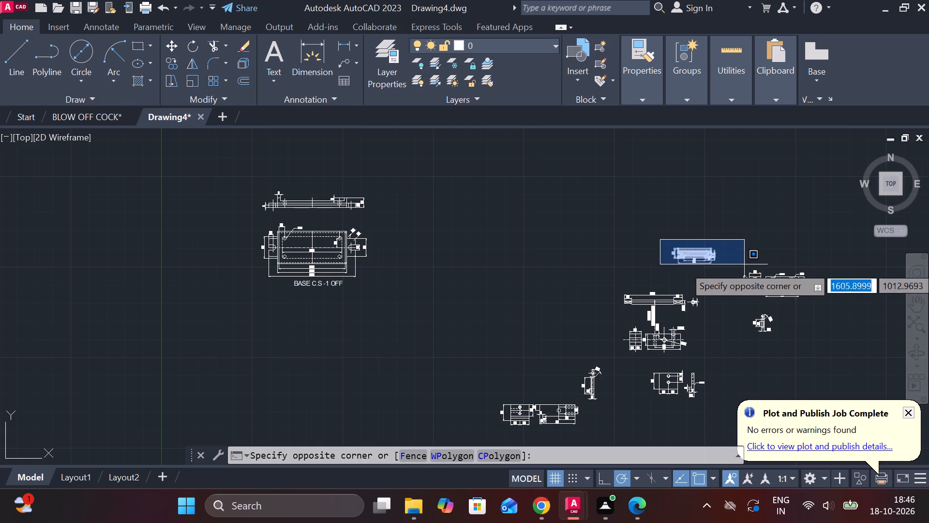
{"action": "left_click", "coordinate": [724, 277]}
{"action": "key", "text": "m"}
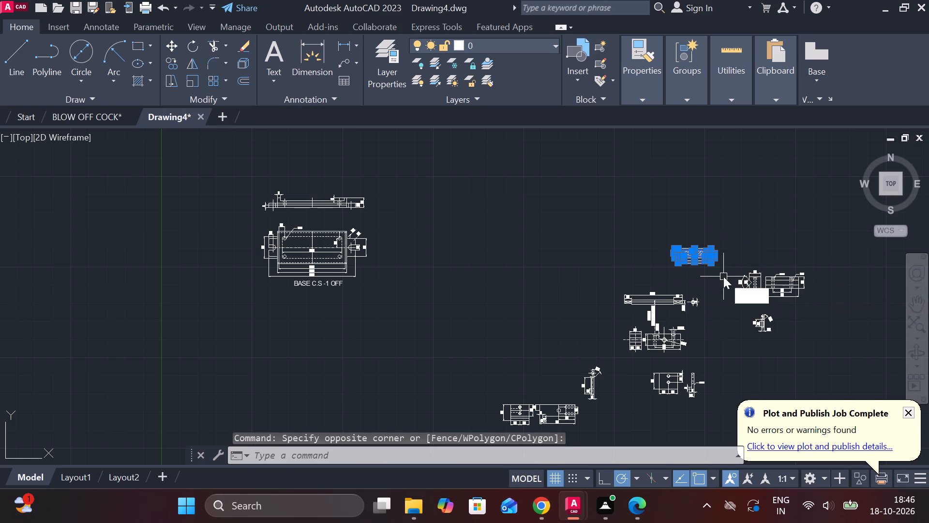
{"action": "key", "text": "Return"}
{"action": "left_click", "coordinate": [723, 273]}
{"action": "scroll", "coordinate": [532, 262], "scroll_direction": "up", "scroll_amount": 1}
{"action": "scroll", "coordinate": [494, 251], "scroll_direction": "up", "scroll_amount": 1}
{"action": "middle_click_drag", "start_coordinate": [495, 251], "coordinate": [500, 251]}
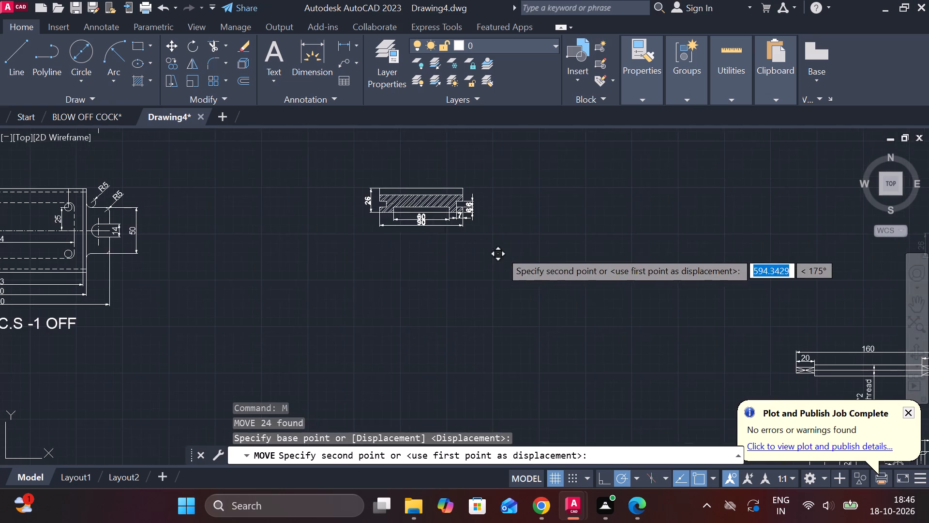
{"action": "middle_click_drag", "start_coordinate": [496, 265], "coordinate": [662, 282]}
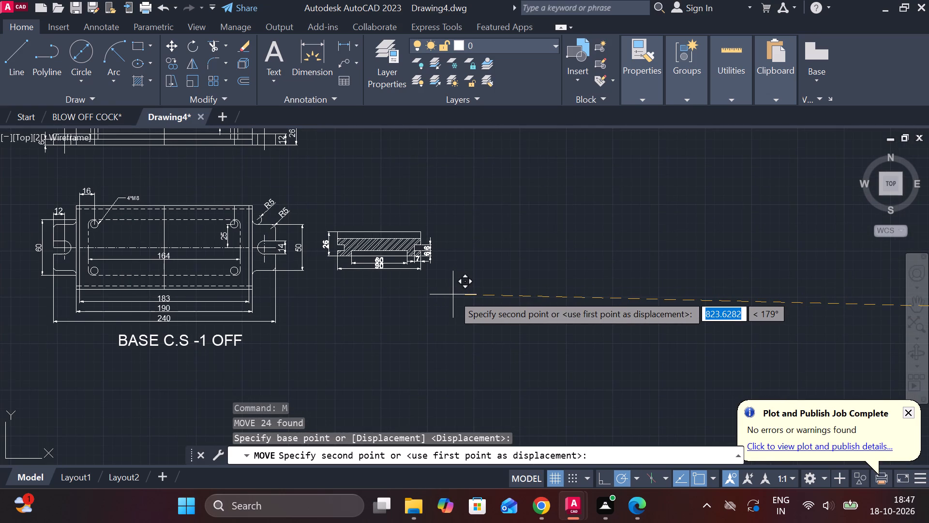
{"action": "left_click", "coordinate": [453, 294]}
Stretch the vertical centreline of the base's plan view above the top edge and down past the 240 dimension.
{"action": "middle_click_drag", "start_coordinate": [513, 296], "coordinate": [626, 287]}
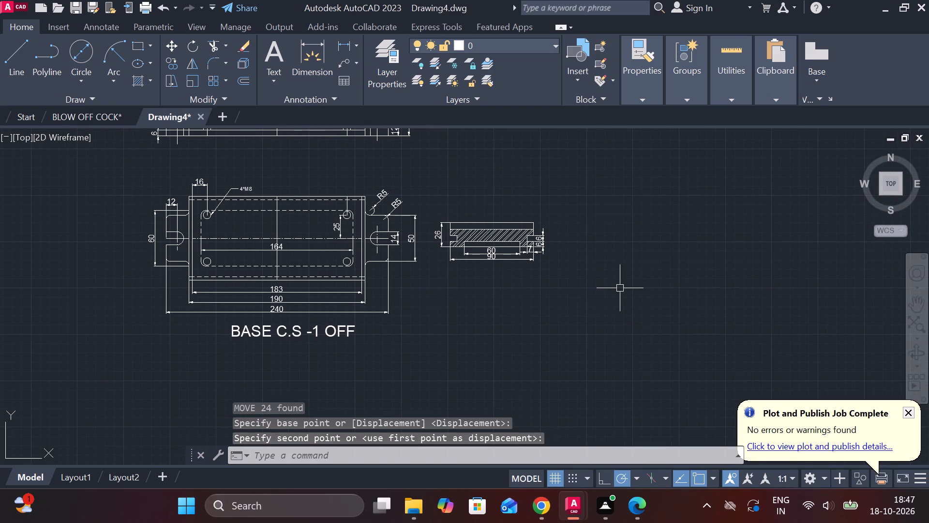
{"action": "middle_click_drag", "start_coordinate": [463, 299], "coordinate": [513, 327]}
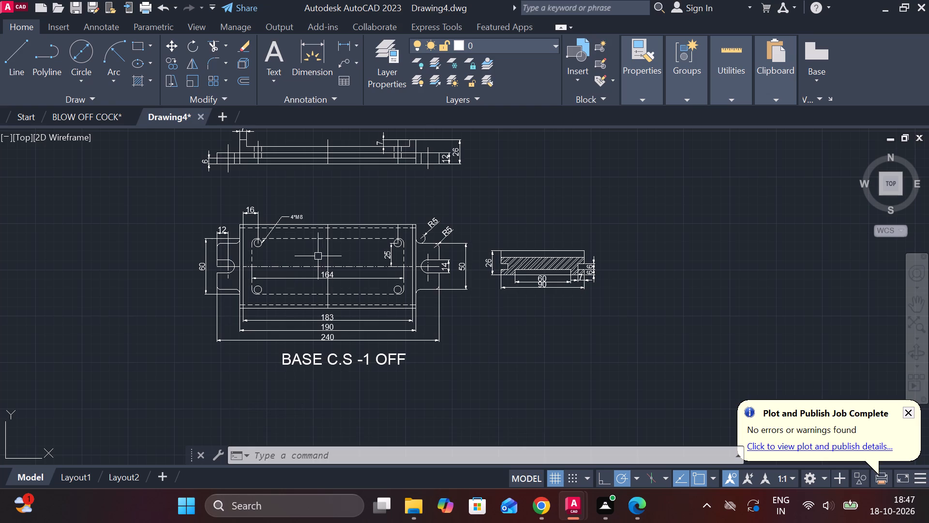
{"action": "left_click", "coordinate": [330, 253]}
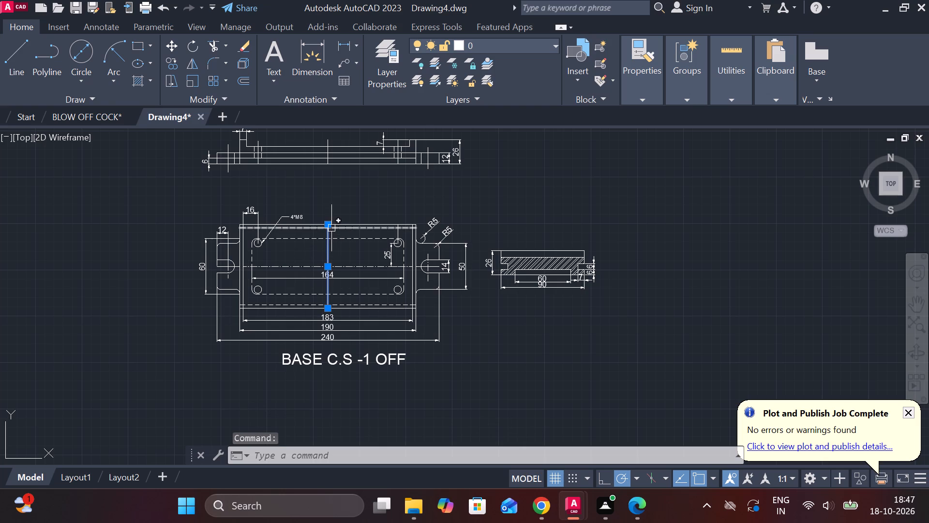
{"action": "left_click", "coordinate": [331, 223]}
{"action": "left_click", "coordinate": [331, 207]}
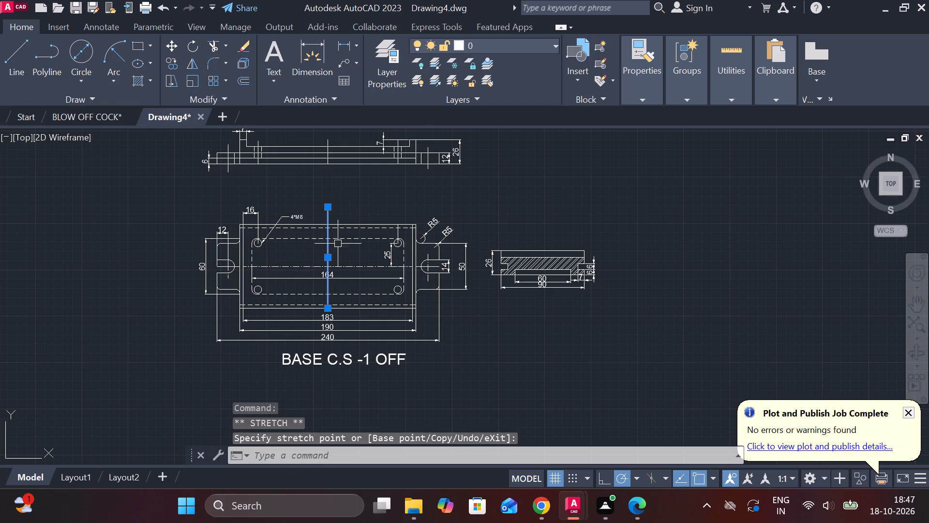
{"action": "left_click", "coordinate": [328, 310]}
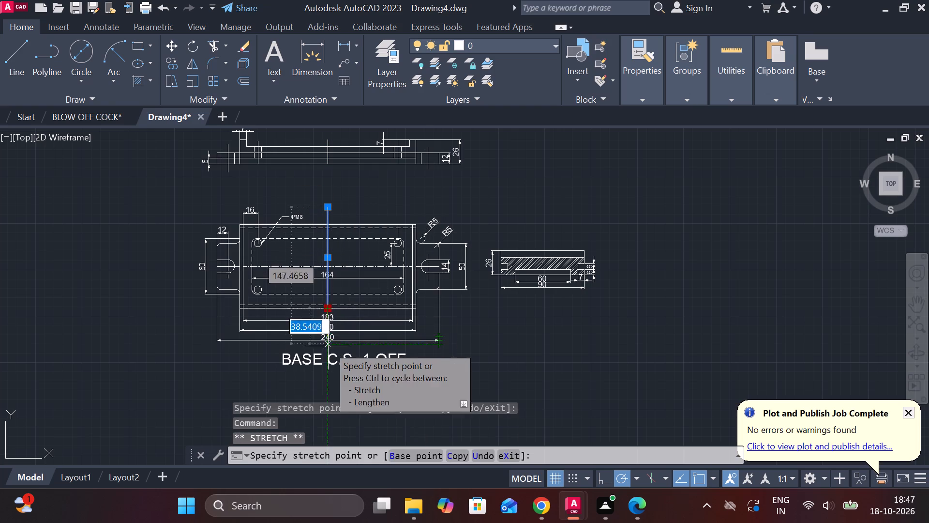
{"action": "scroll", "coordinate": [328, 346], "scroll_direction": "up", "scroll_amount": 2}
{"action": "left_click", "coordinate": [327, 351]}
{"action": "key", "text": "Escape"}
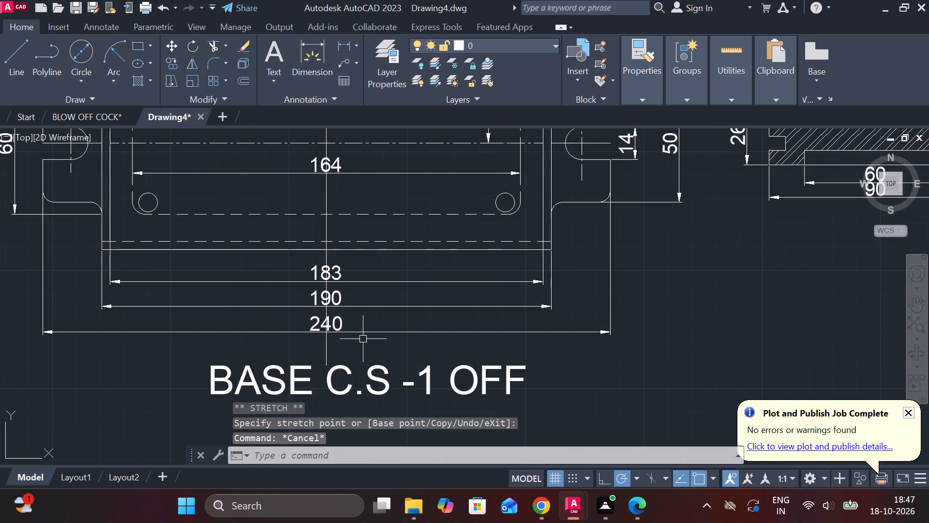
Shift the "BASE C.S -1 OFF" caption straight down, leaving a clear gap beneath the vertical centreline's lower end.
{"action": "middle_click_drag", "start_coordinate": [364, 339], "coordinate": [487, 358]}
{"action": "middle_click_drag", "start_coordinate": [487, 356], "coordinate": [464, 279]}
{"action": "left_click", "coordinate": [440, 331]}
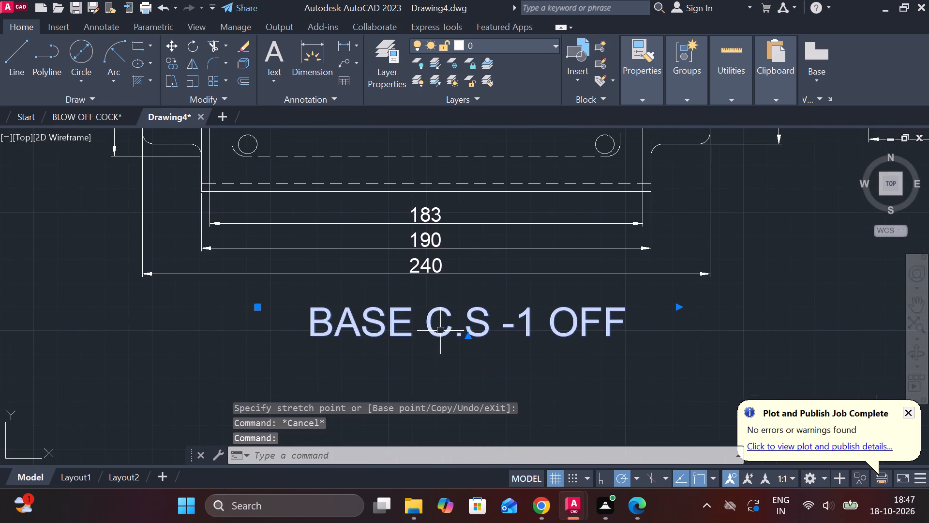
{"action": "left_click", "coordinate": [254, 307]}
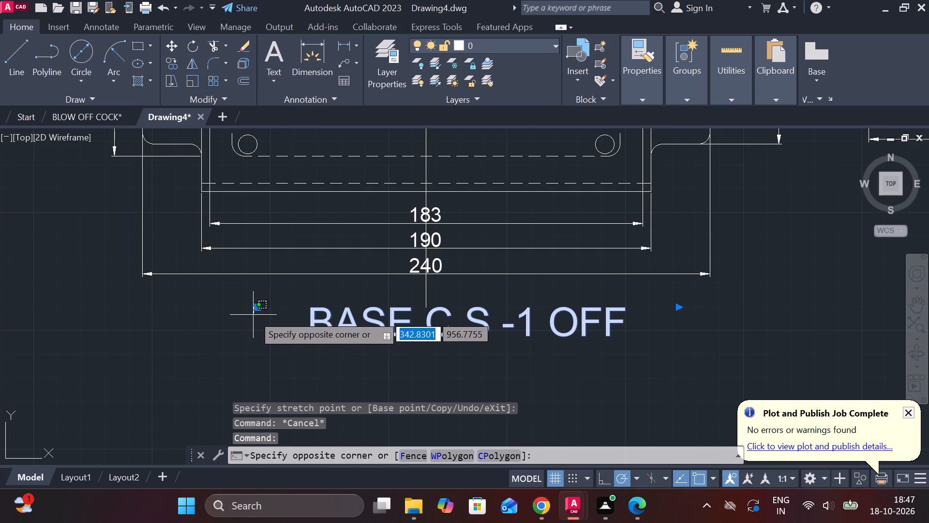
{"action": "left_click", "coordinate": [254, 311]}
{"action": "left_click", "coordinate": [255, 310]}
{"action": "left_click", "coordinate": [255, 343]}
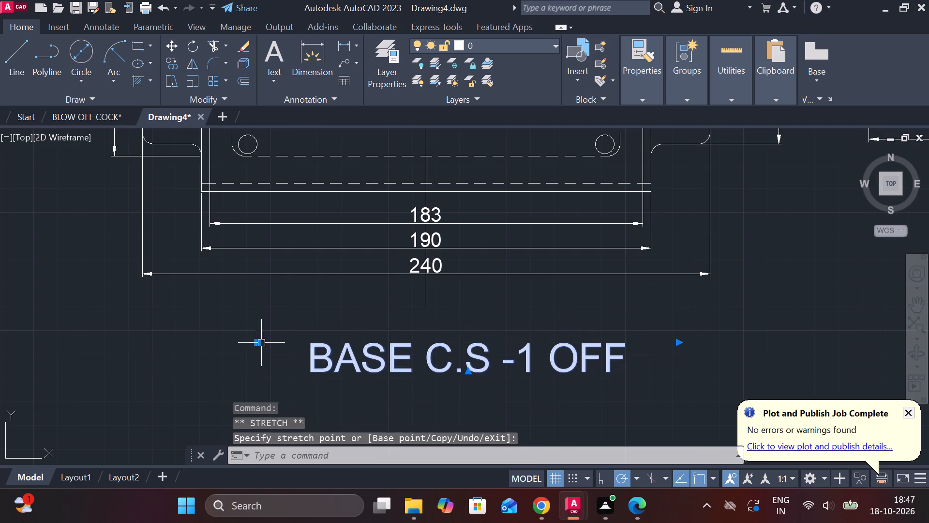
{"action": "key", "text": "Escape"}
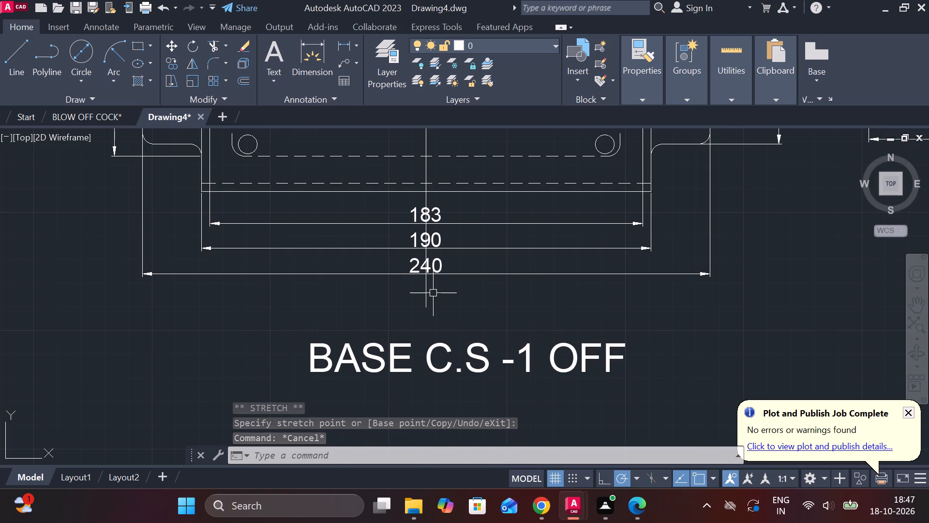
Draw a short horizontal line running left from the vertical centreline, just below the 240 dimension.
{"action": "key", "text": "l"}
{"action": "key", "text": "Return"}
{"action": "scroll", "coordinate": [433, 293], "scroll_direction": "up", "scroll_amount": 1}
{"action": "left_click", "coordinate": [420, 297]}
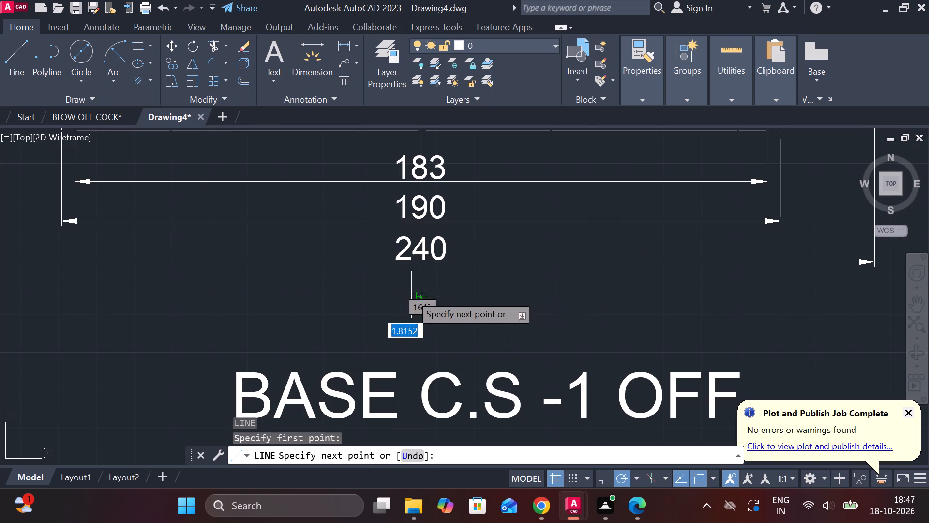
{"action": "left_click", "coordinate": [349, 292]}
{"action": "key", "text": "Escape"}
Draw a triangular arrowhead with three lines on the short horizontal line, its tip touching the vertical centreline.
{"action": "scroll", "coordinate": [441, 290], "scroll_direction": "up", "scroll_amount": 2}
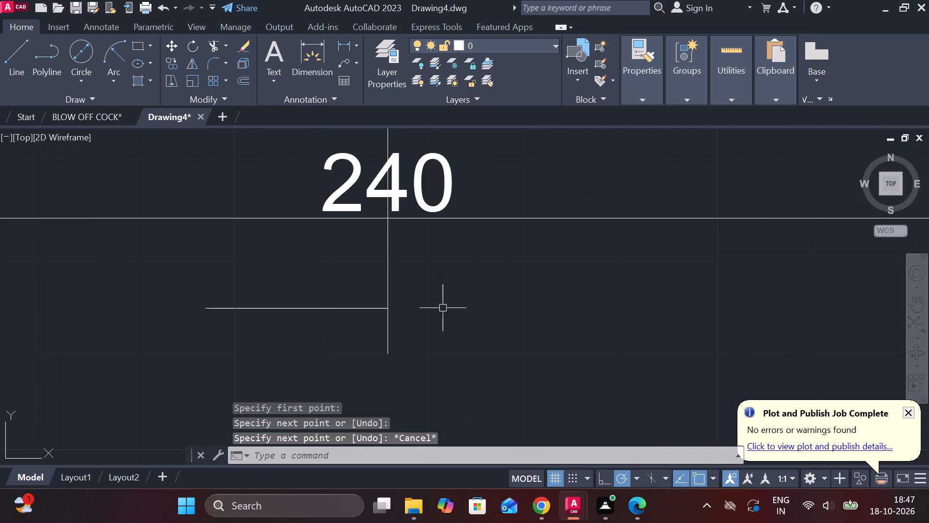
{"action": "key", "text": "l"}
{"action": "key", "text": "Return"}
{"action": "left_click", "coordinate": [391, 304]}
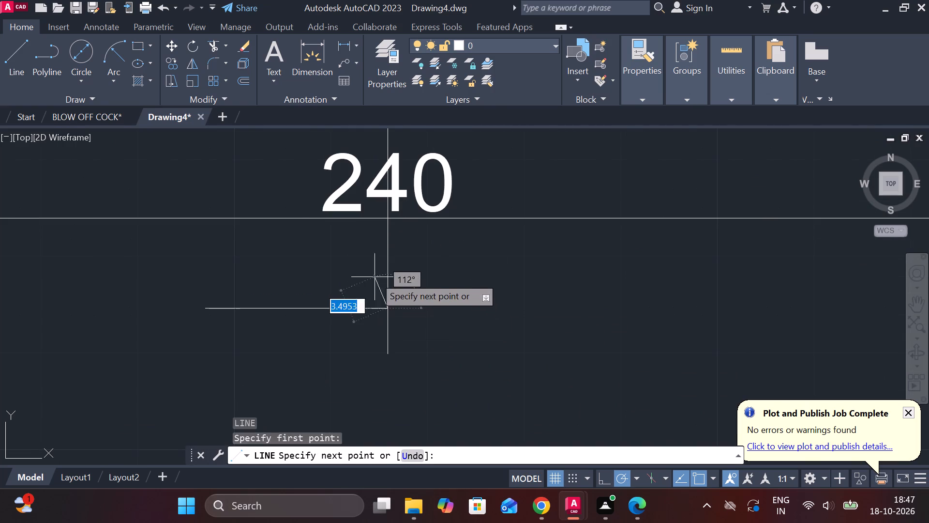
{"action": "left_click", "coordinate": [347, 267]}
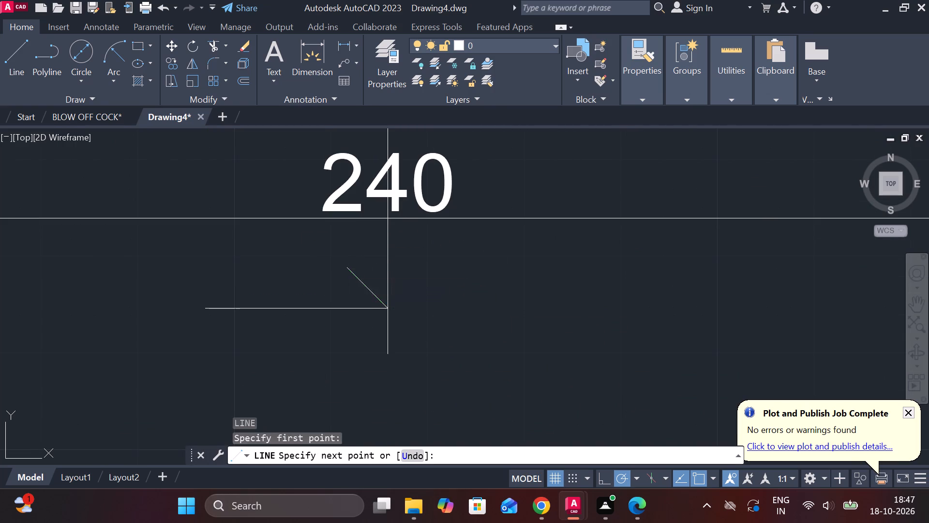
{"action": "key", "text": "Escape"}
{"action": "key", "text": "l"}
{"action": "key", "text": "Return"}
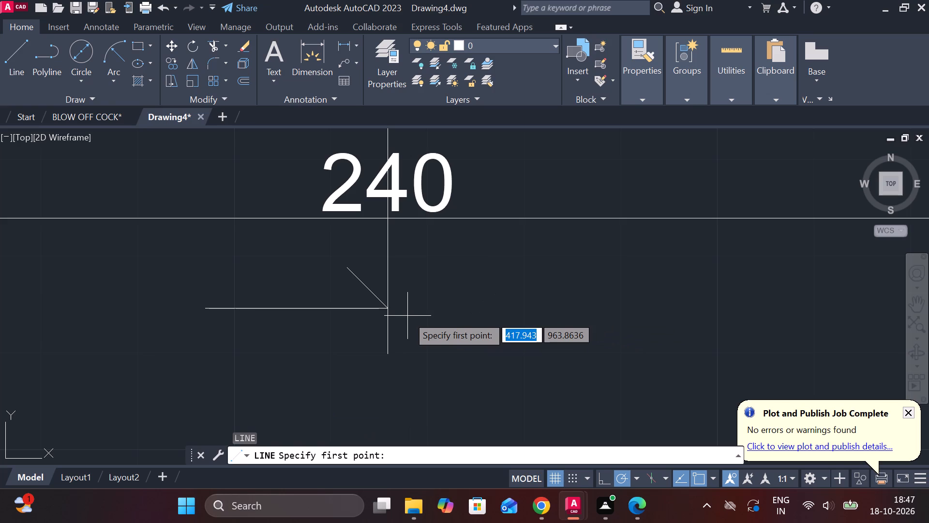
{"action": "left_click", "coordinate": [390, 314]}
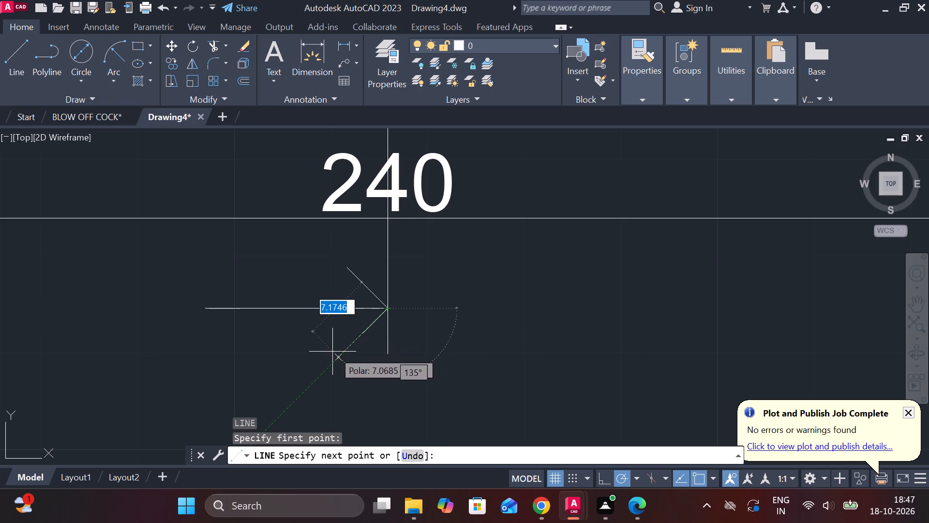
{"action": "left_click", "coordinate": [332, 352]}
{"action": "key", "text": "Escape"}
{"action": "key", "text": "l"}
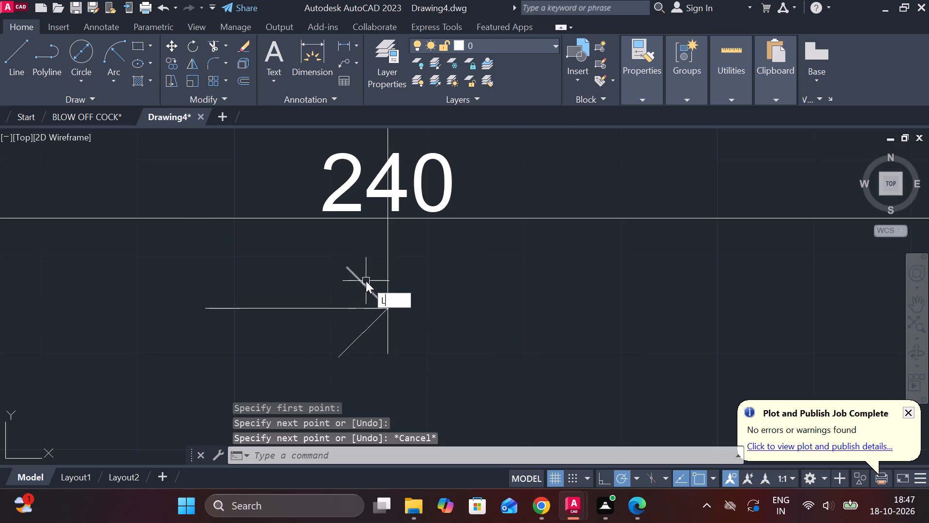
{"action": "key", "text": "Return"}
{"action": "left_click", "coordinate": [348, 271]}
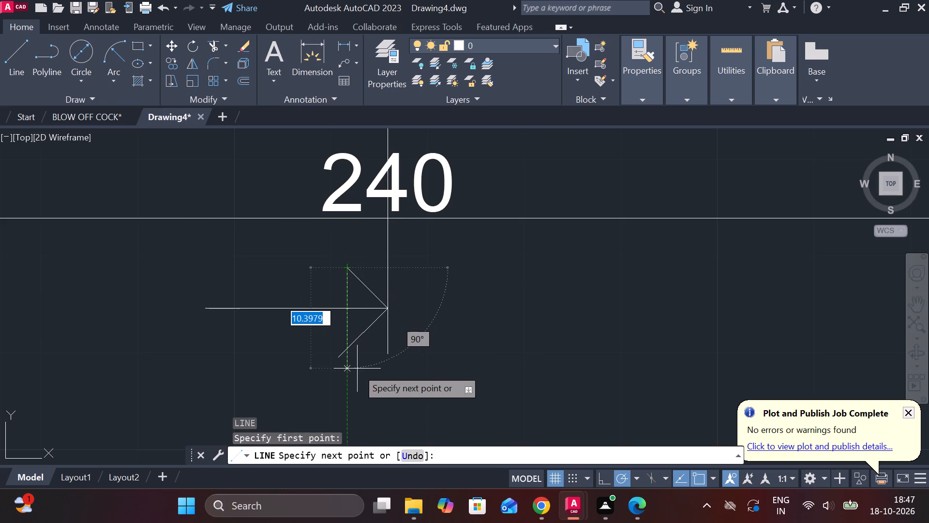
{"action": "left_click", "coordinate": [353, 369]}
{"action": "key", "text": "Escape"}
Trim the two line ends that overshoot the arrowhead's lower corner.
{"action": "type", "text": "TR"}
{"action": "key", "text": "space"}
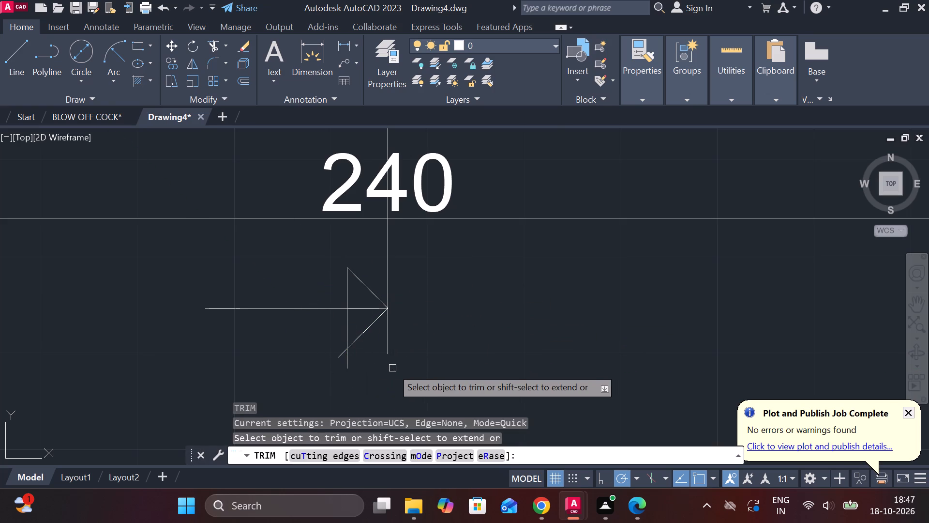
{"action": "left_click", "coordinate": [350, 362]}
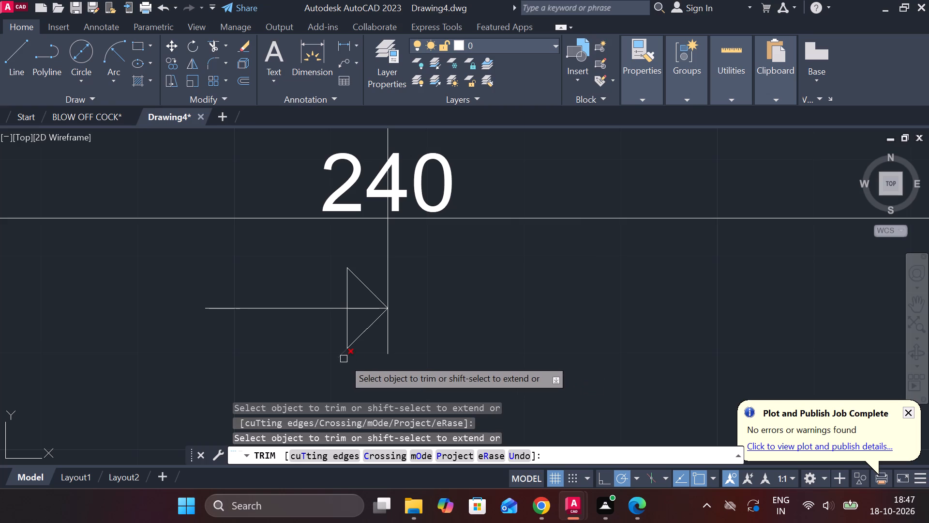
{"action": "left_click", "coordinate": [344, 359]}
{"action": "scroll", "coordinate": [396, 363], "scroll_direction": "down", "scroll_amount": 1}
{"action": "middle_click_drag", "start_coordinate": [410, 361], "coordinate": [583, 330]}
{"action": "key", "text": "Escape"}
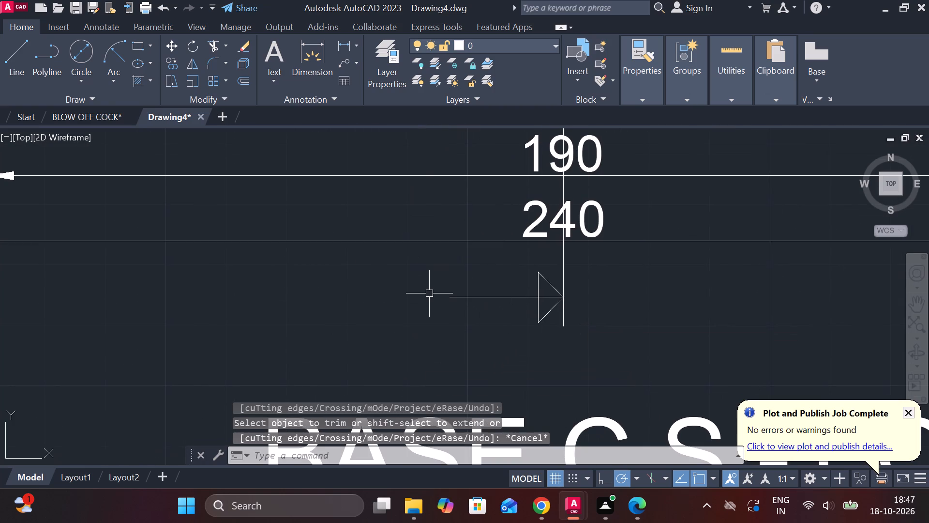
Add the multiline text "A" with text height 12 at the tail of the section arrow.
{"action": "type", "text": "T"}
{"action": "key", "text": "space"}
{"action": "left_click", "coordinate": [402, 270]}
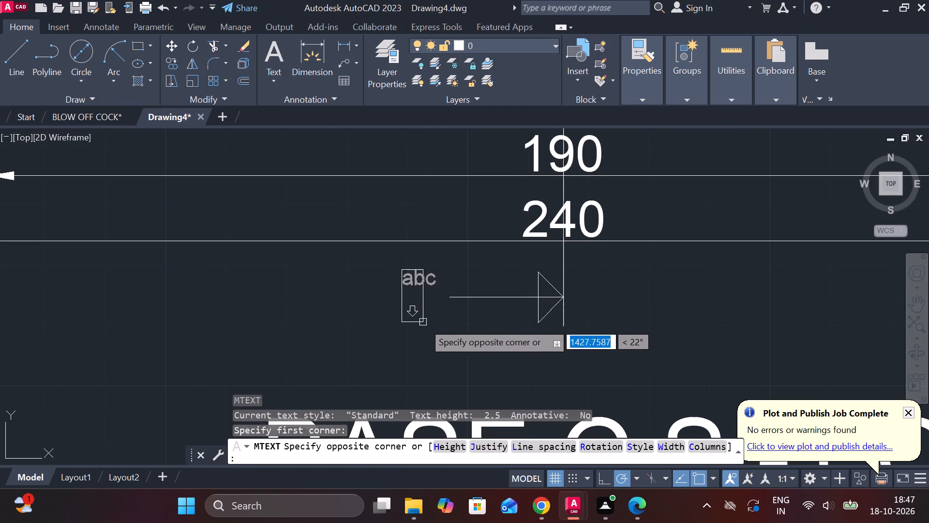
{"action": "left_click", "coordinate": [447, 330]}
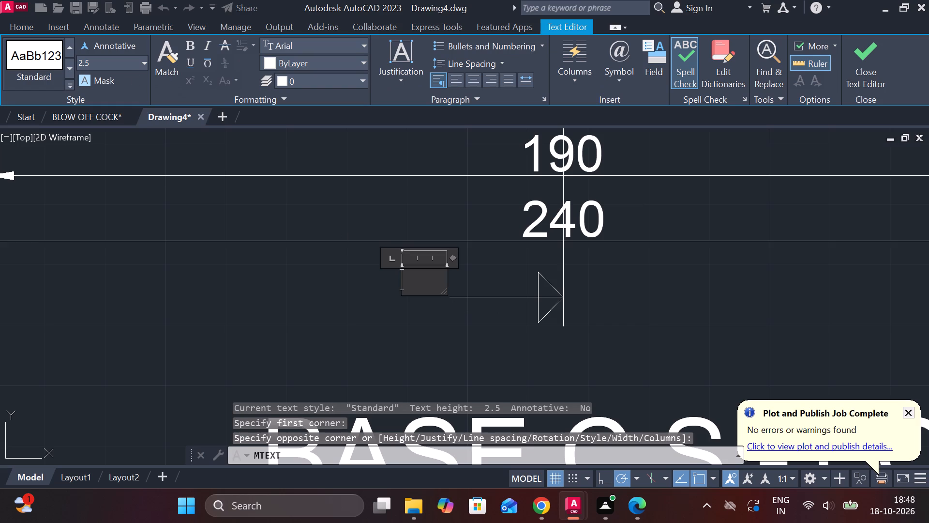
{"action": "left_click", "coordinate": [143, 66]}
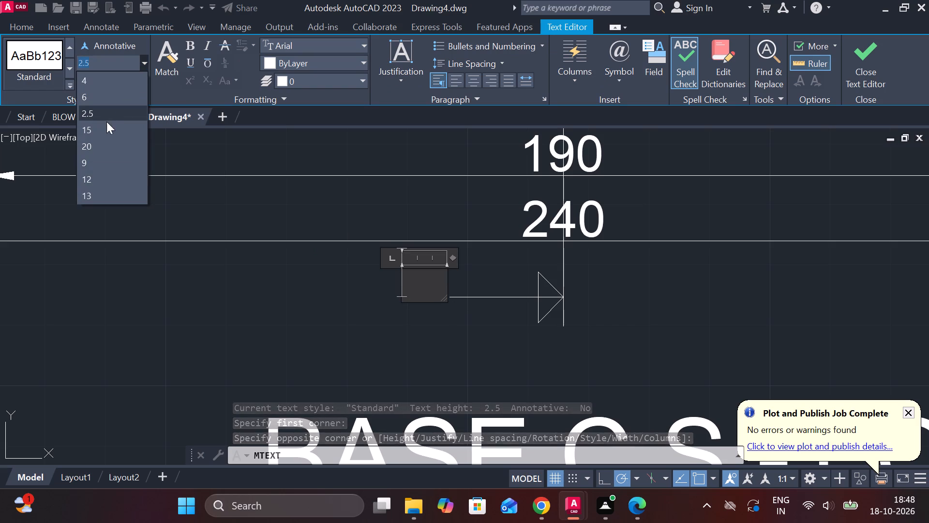
{"action": "left_click", "coordinate": [93, 180]}
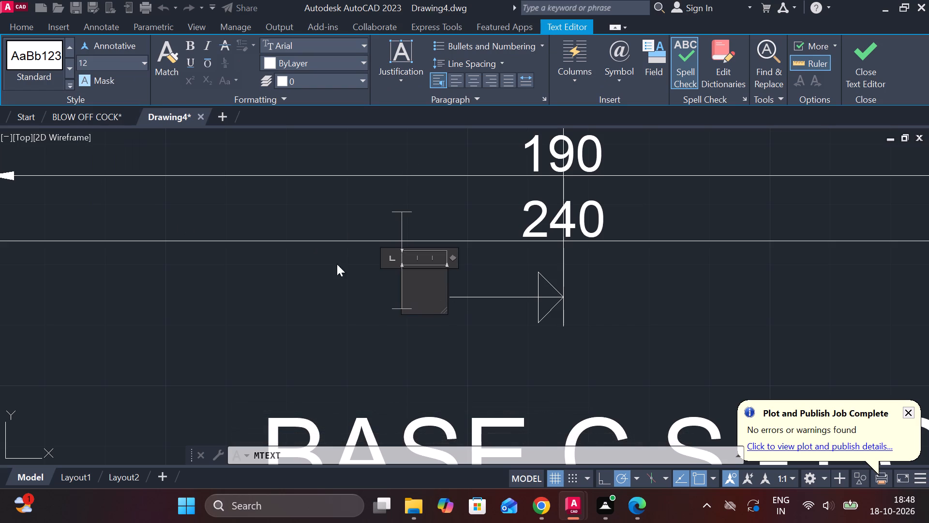
{"action": "key", "text": "a"}
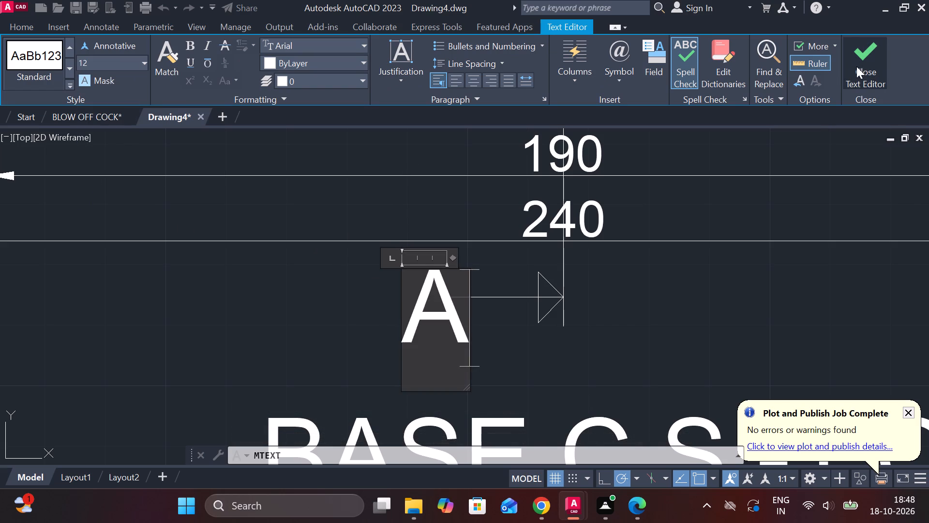
{"action": "left_click", "coordinate": [856, 66]}
{"action": "scroll", "coordinate": [501, 296], "scroll_direction": "down", "scroll_amount": 2}
{"action": "key", "text": "Escape"}
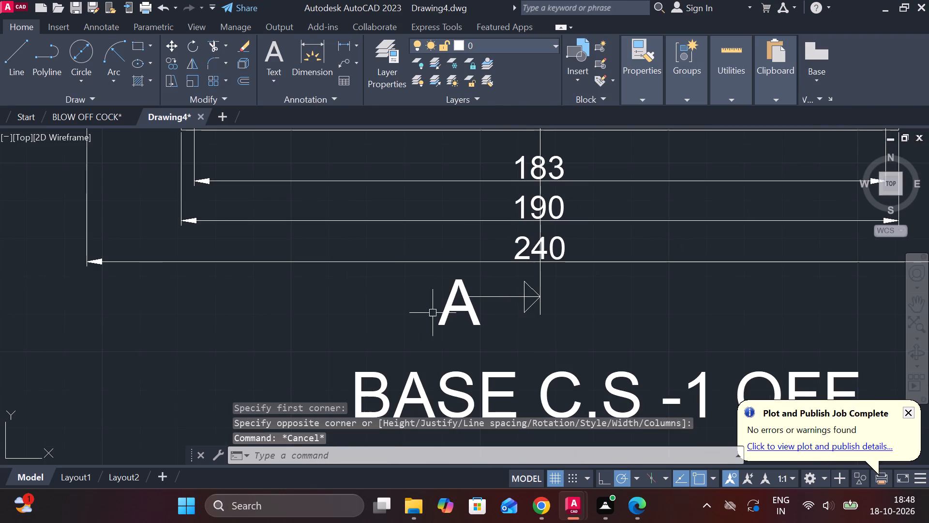
Copy the section arrow with its letter A to the upper end of the base plan view's vertical centreline.
{"action": "left_click", "coordinate": [415, 278]}
{"action": "left_click", "coordinate": [542, 325]}
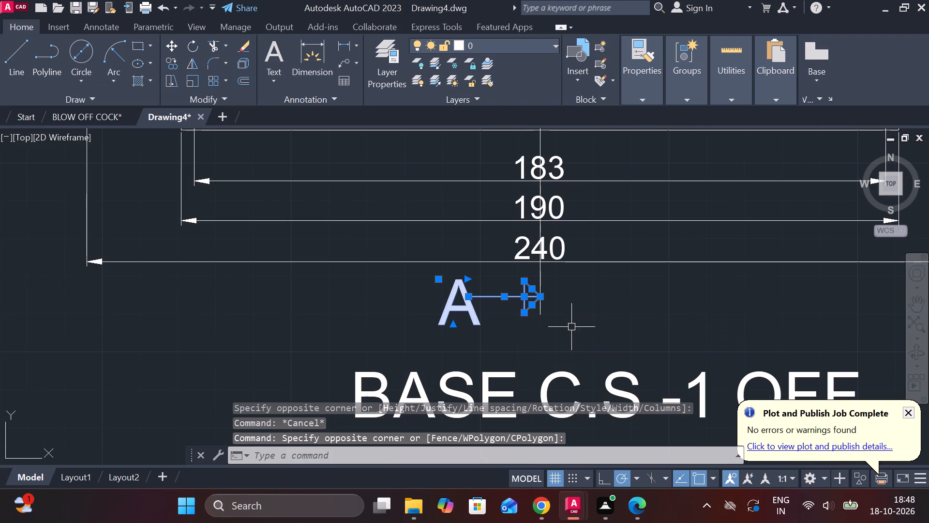
{"action": "type", "text": "CO"}
{"action": "key", "text": "Return"}
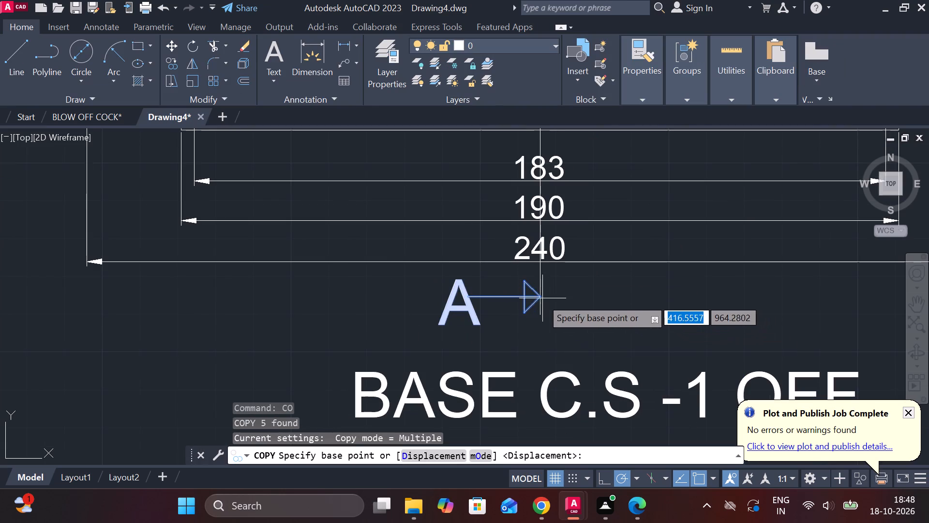
{"action": "left_click", "coordinate": [541, 298]}
{"action": "scroll", "coordinate": [558, 300], "scroll_direction": "down", "scroll_amount": 2}
{"action": "middle_click_drag", "start_coordinate": [620, 239], "coordinate": [630, 316]}
{"action": "middle_click_drag", "start_coordinate": [583, 196], "coordinate": [580, 240]}
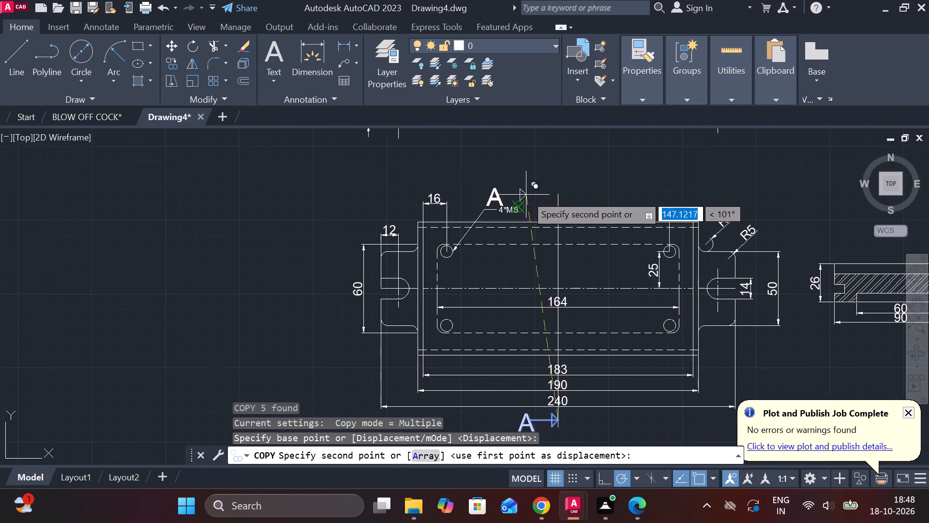
{"action": "scroll", "coordinate": [526, 195], "scroll_direction": "up", "scroll_amount": 2}
{"action": "scroll", "coordinate": [599, 198], "scroll_direction": "up", "scroll_amount": 2}
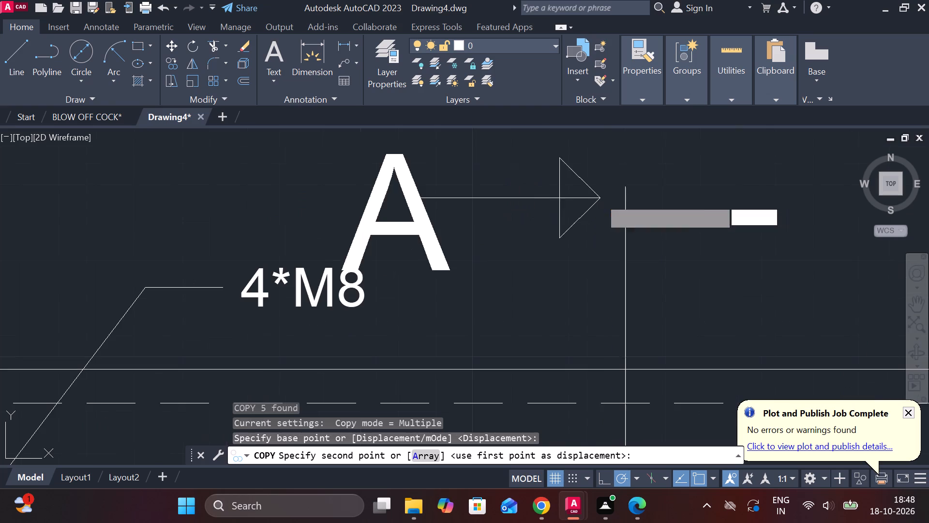
{"action": "left_click", "coordinate": [626, 193]}
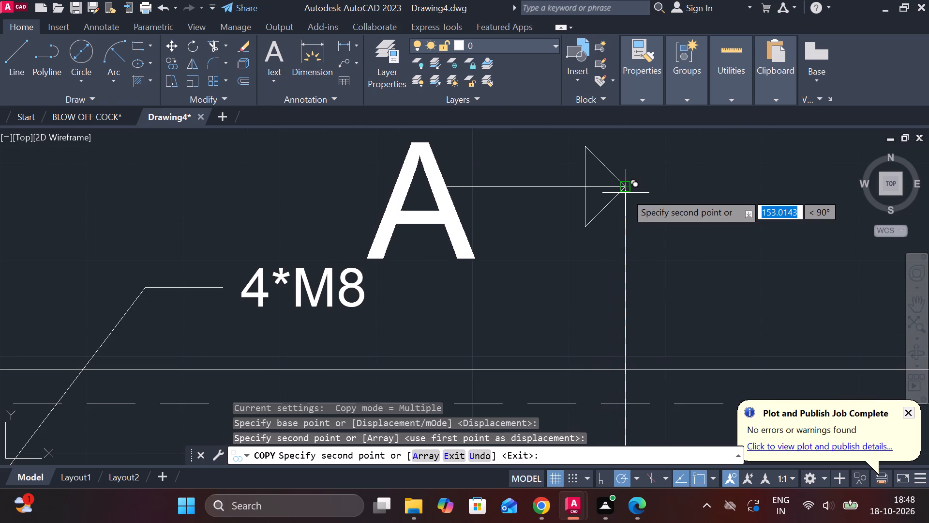
{"action": "scroll", "coordinate": [759, 208], "scroll_direction": "down", "scroll_amount": 3}
{"action": "key", "text": "Escape"}
{"action": "scroll", "coordinate": [764, 188], "scroll_direction": "down", "scroll_amount": 3}
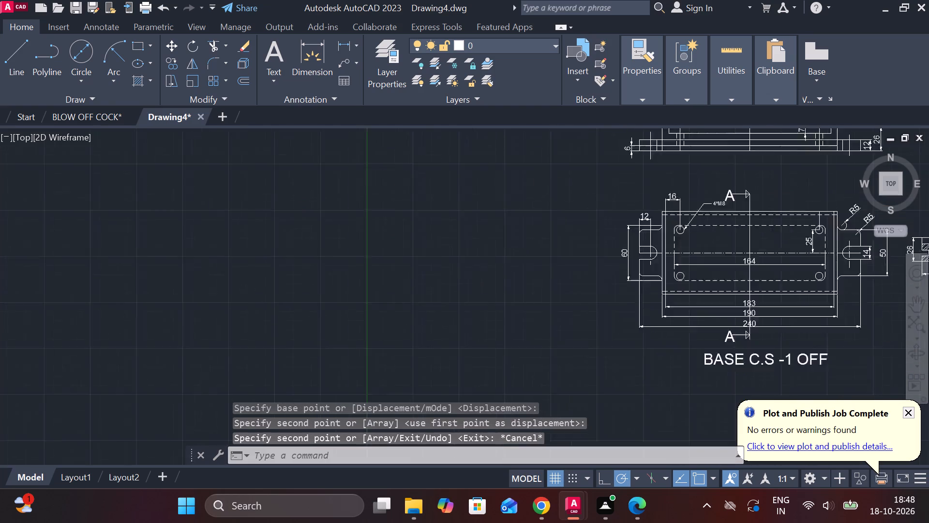
Copy the "BASE C.S -1 OFF" caption and paste it beneath the hatched section view.
{"action": "middle_click_drag", "start_coordinate": [762, 189], "coordinate": [520, 201]}
{"action": "scroll", "coordinate": [600, 240], "scroll_direction": "up", "scroll_amount": 1}
{"action": "middle_click_drag", "start_coordinate": [643, 327], "coordinate": [554, 265]}
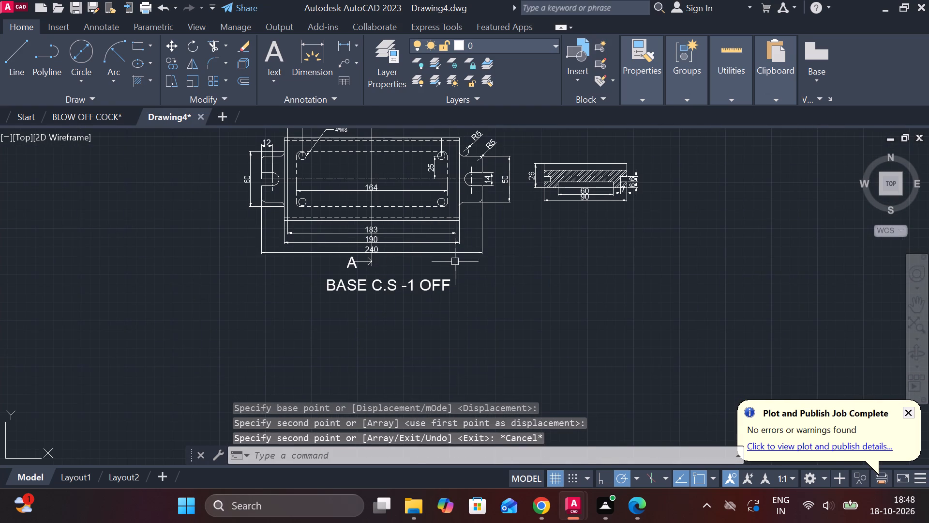
{"action": "left_click", "coordinate": [382, 289]}
{"action": "key", "text": "ctrl+c"}
{"action": "key", "text": "ctrl+v"}
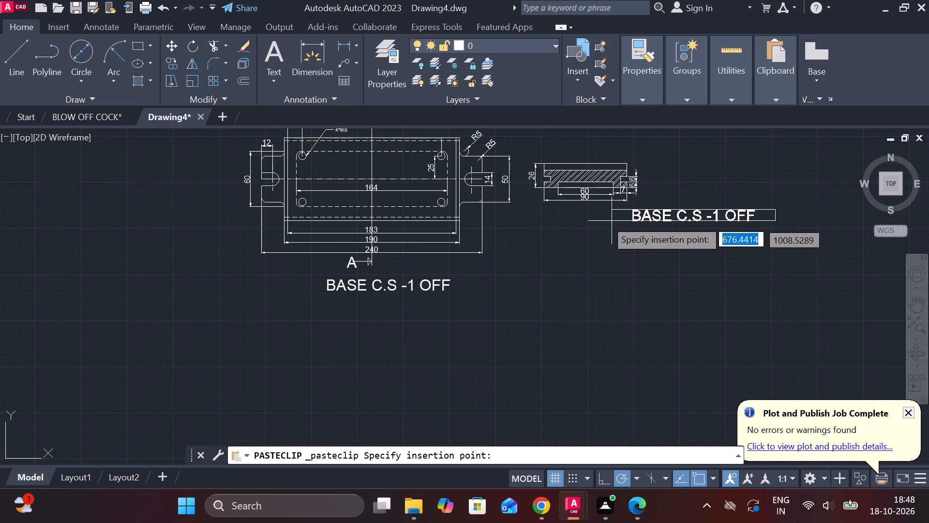
{"action": "scroll", "coordinate": [550, 213], "scroll_direction": "up", "scroll_amount": 1}
{"action": "left_click", "coordinate": [492, 223]}
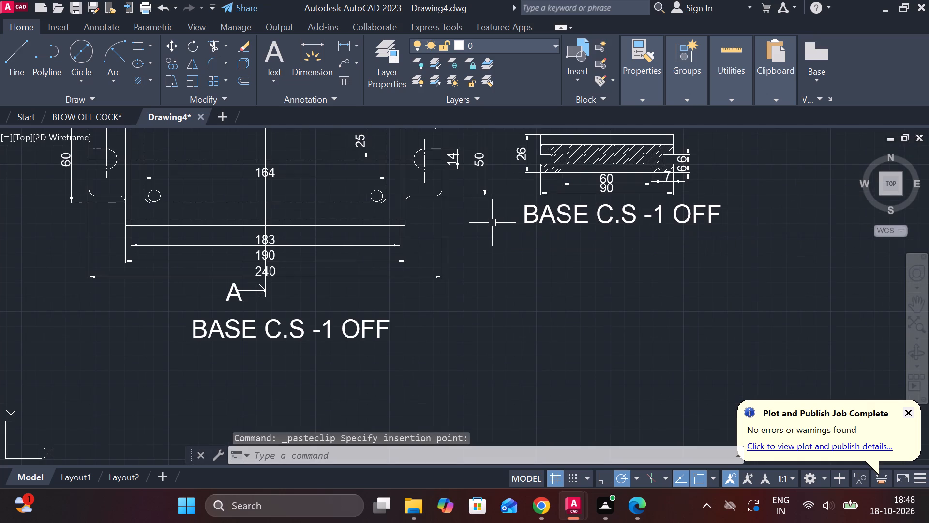
Change the pasted caption's text to "SECTION A-A".
{"action": "double_click", "coordinate": [621, 223]}
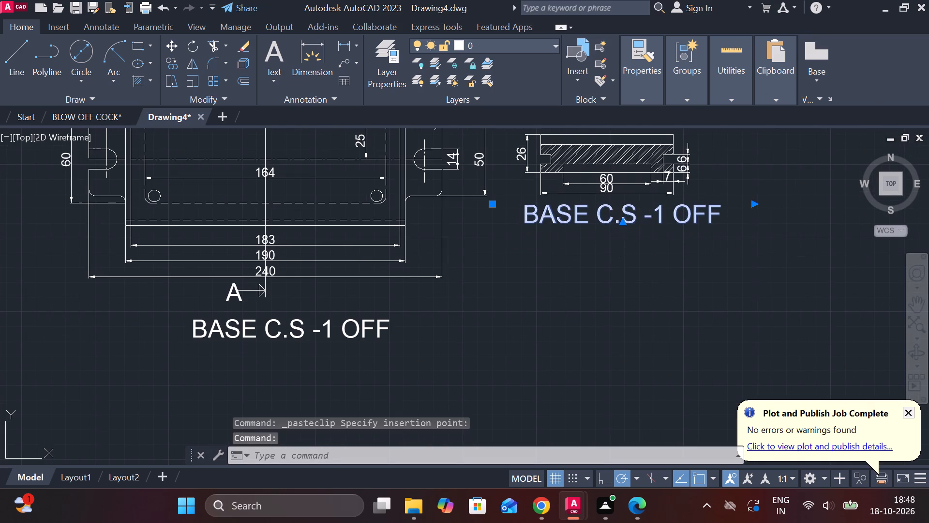
{"action": "left_click", "coordinate": [727, 204]}
{"action": "key", "text": "BackSpace"}
{"action": "key", "text": "BackSpace"}
{"action": "key", "text": "BackSpace"}
{"action": "key", "text": "BackSpace"}
{"action": "key", "text": "BackSpace"}
{"action": "key", "text": "BackSpace"}
{"action": "key", "text": "BackSpace"}
{"action": "key", "text": "BackSpace"}
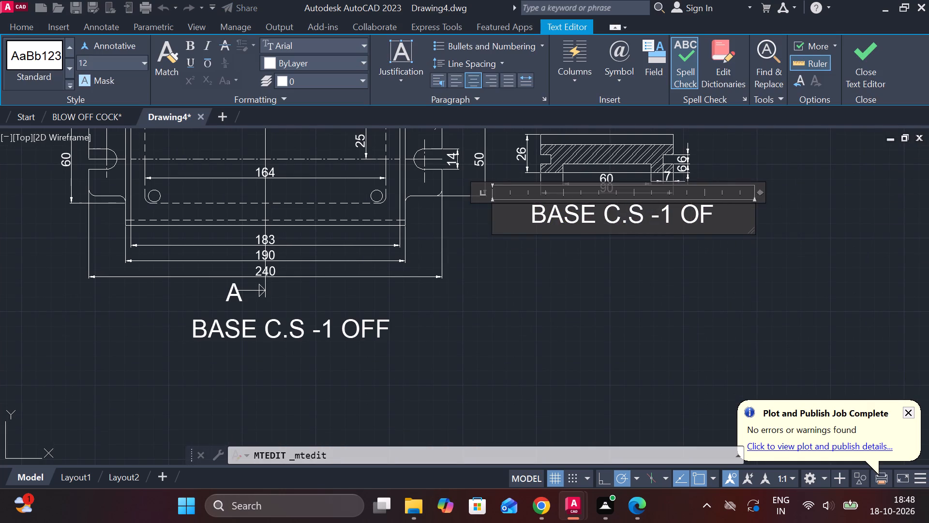
{"action": "key", "text": "BackSpace"}
{"action": "key", "text": "BackSpace"}
{"action": "key", "text": "BackSpace"}
{"action": "key", "text": "BackSpace"}
{"action": "key", "text": "BackSpace"}
{"action": "key", "text": "BackSpace"}
{"action": "key", "text": "BackSpace"}
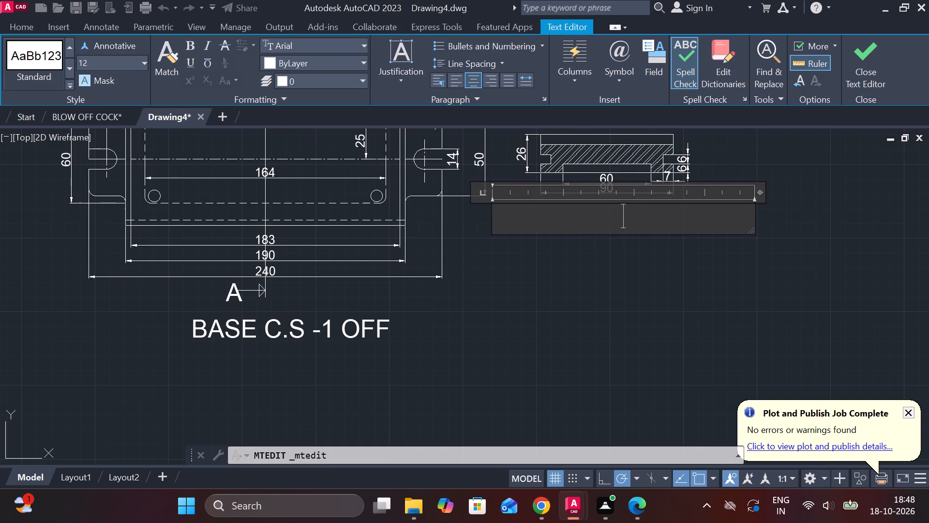
{"action": "type", "text": "SECTION"}
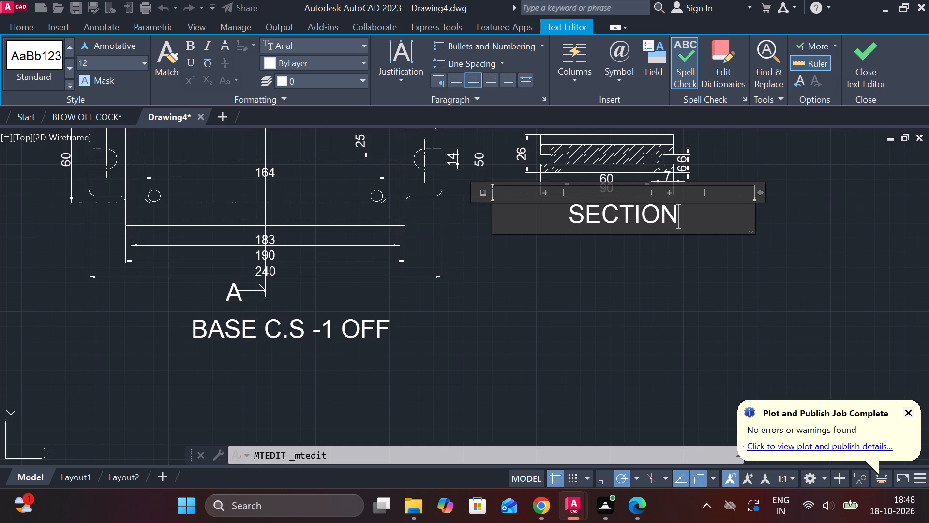
{"action": "key", "text": "space"}
{"action": "type", "text": "A"}
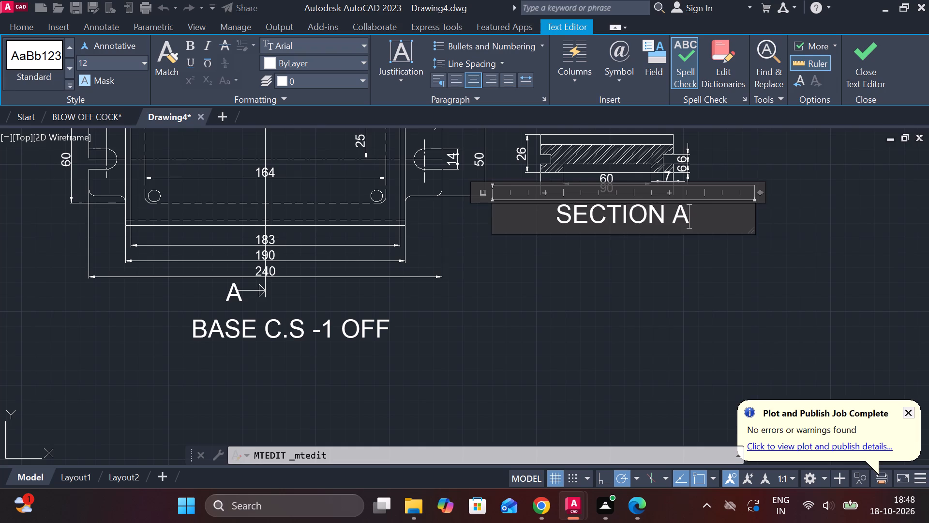
{"action": "type", "text": "-A"}
{"action": "left_click", "coordinate": [860, 86]}
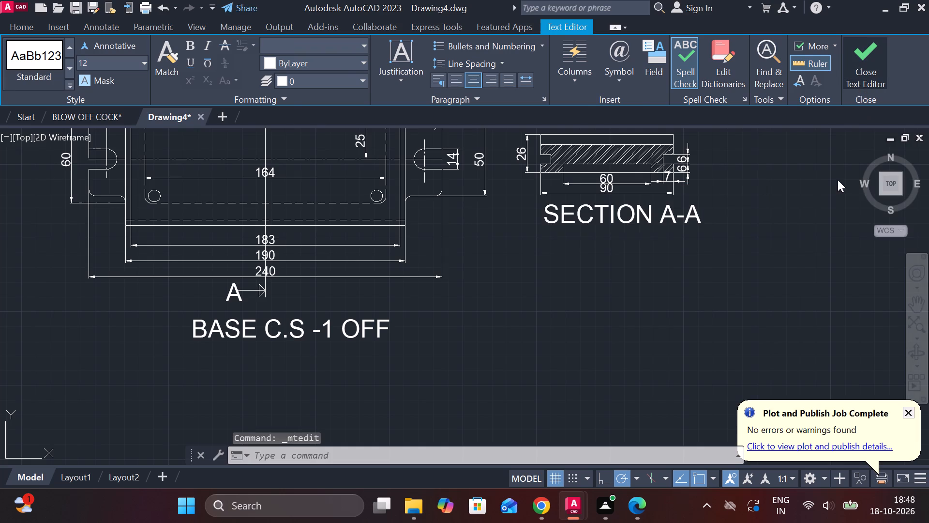
Move the "SECTION A-A" caption slightly lower to leave more space beneath the section view.
{"action": "left_click", "coordinate": [631, 230]}
{"action": "left_click", "coordinate": [639, 255]}
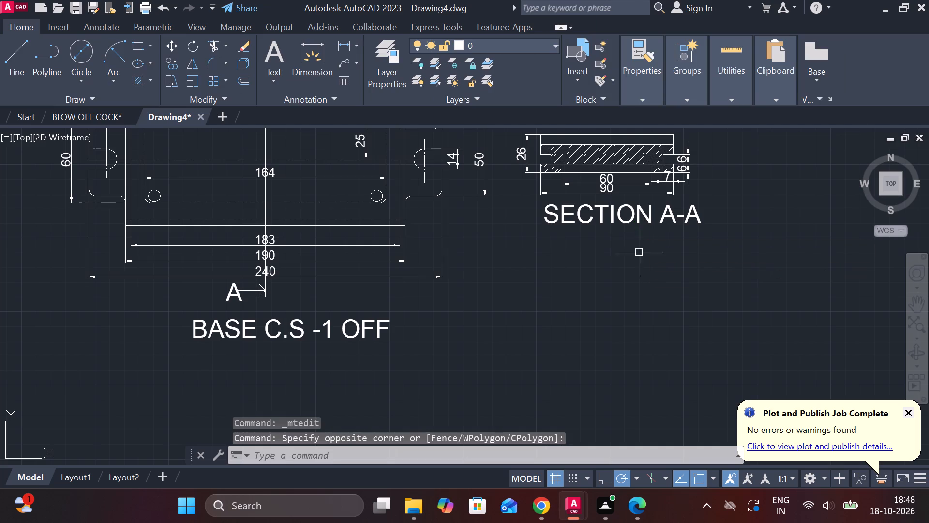
{"action": "left_click", "coordinate": [635, 223]}
{"action": "left_click", "coordinate": [489, 206]}
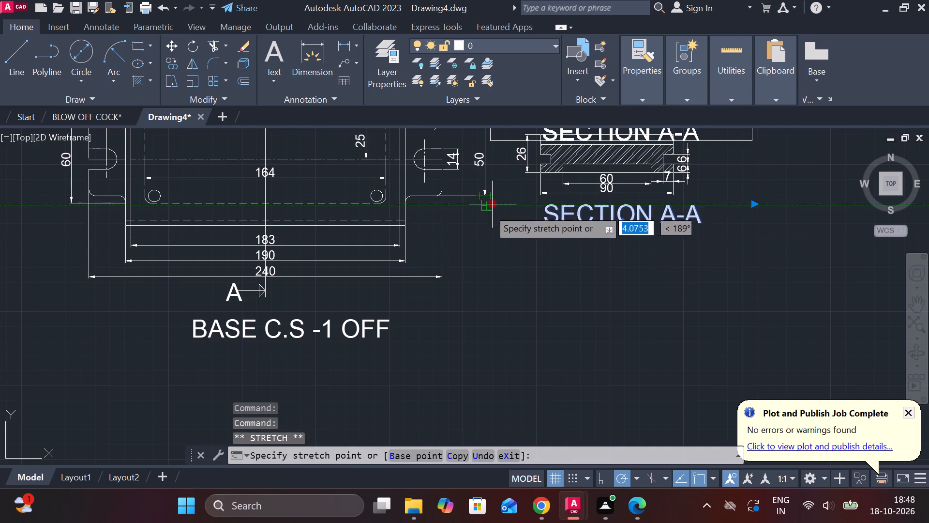
{"action": "left_click", "coordinate": [480, 227]}
{"action": "scroll", "coordinate": [562, 209], "scroll_direction": "up", "scroll_amount": 2}
{"action": "key", "text": "Escape"}
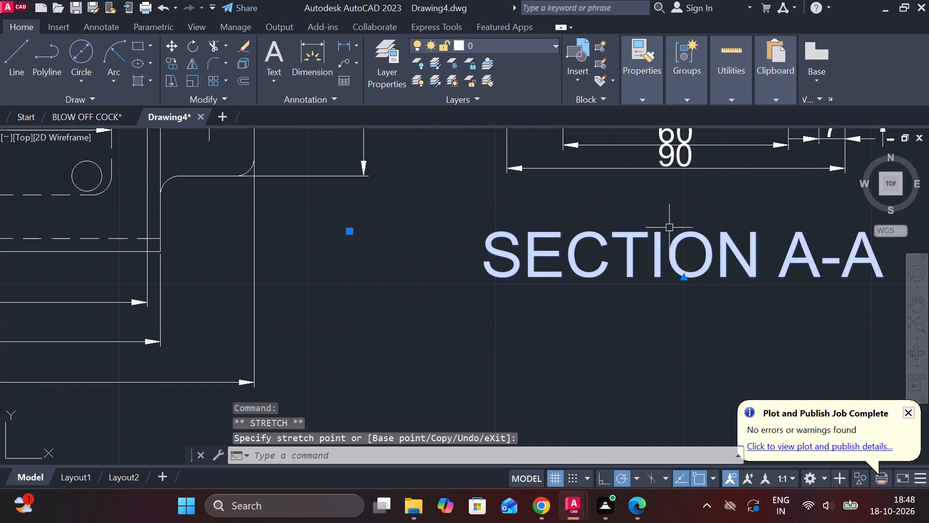
Shift the section view's 90 dimension down, away from the 60 dimension.
{"action": "middle_click_drag", "start_coordinate": [672, 224], "coordinate": [622, 269]}
{"action": "scroll", "coordinate": [602, 240], "scroll_direction": "up", "scroll_amount": 1}
{"action": "left_click", "coordinate": [640, 201]}
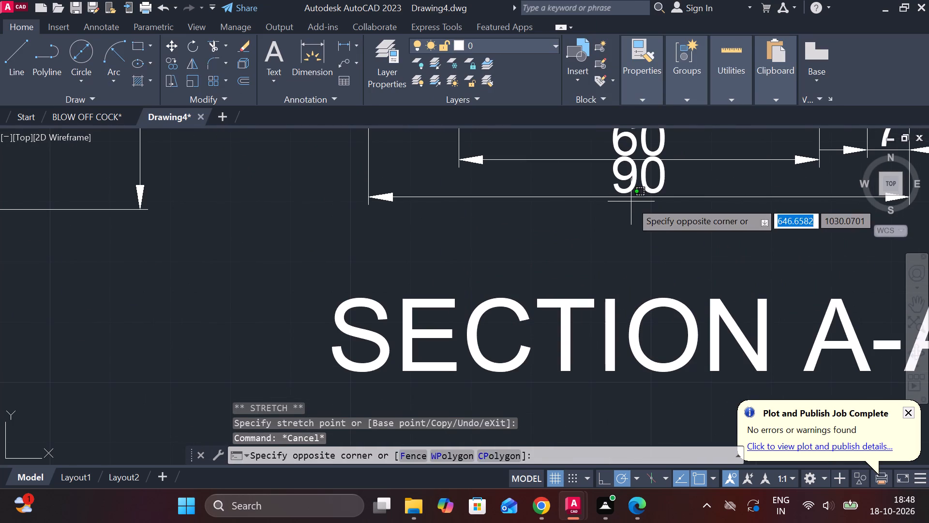
{"action": "left_click", "coordinate": [631, 201]}
{"action": "left_click", "coordinate": [641, 184]}
{"action": "left_click", "coordinate": [640, 178]}
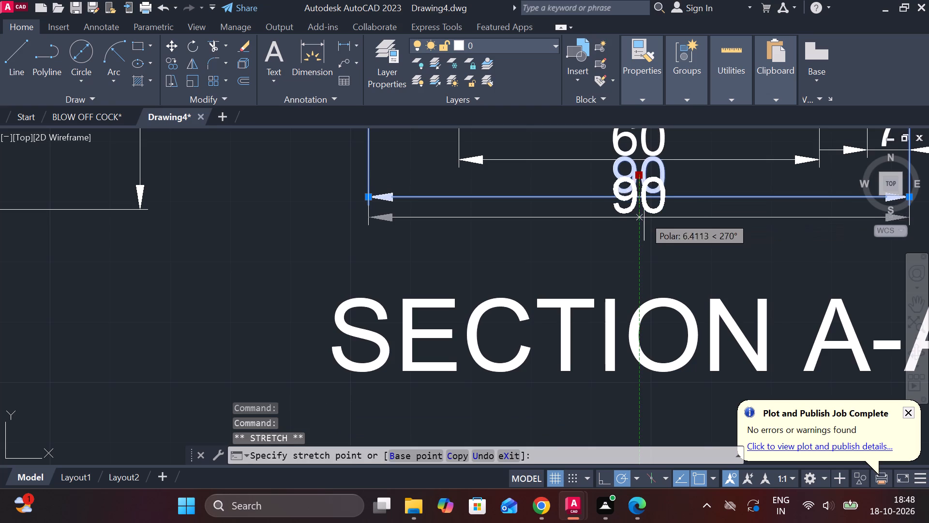
{"action": "left_click", "coordinate": [644, 236]}
{"action": "middle_click_drag", "start_coordinate": [643, 206], "coordinate": [626, 249]}
{"action": "key", "text": "Escape"}
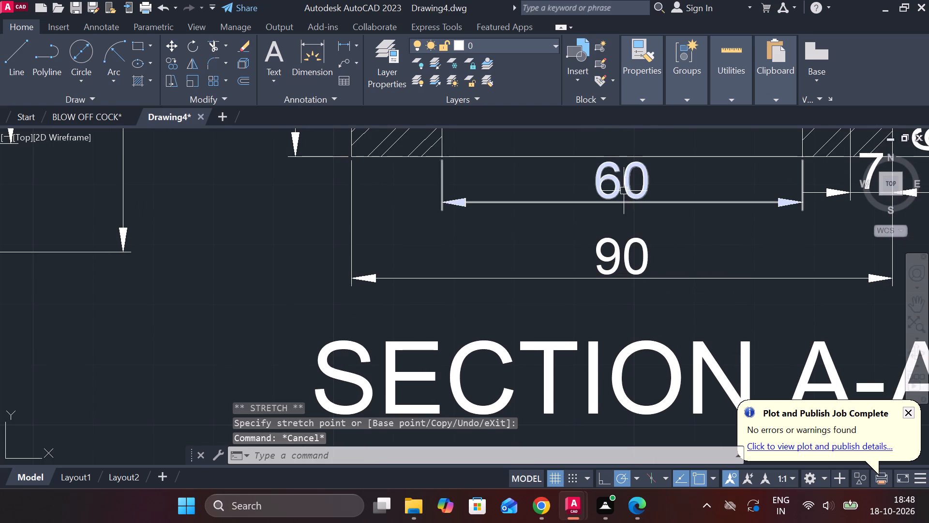
Shift the section view's 60 dimension down, between the section outline and the 90 dimension.
{"action": "left_click", "coordinate": [622, 186]}
{"action": "left_click", "coordinate": [619, 182]}
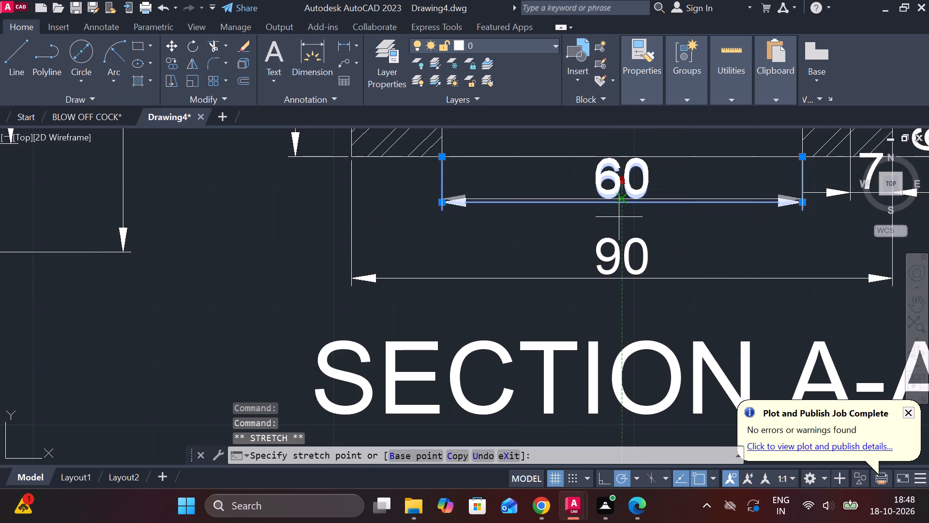
{"action": "left_click", "coordinate": [619, 217]}
{"action": "left_click", "coordinate": [623, 200]}
{"action": "left_click", "coordinate": [623, 217]}
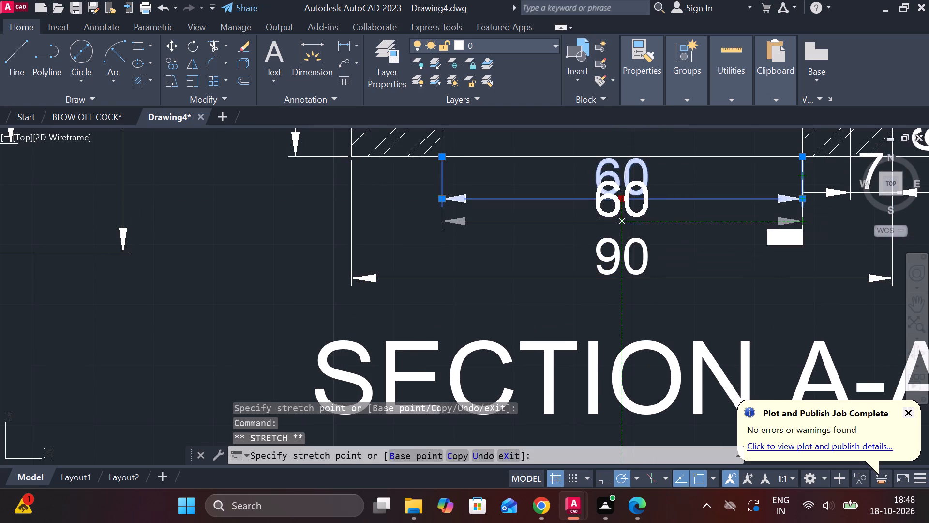
{"action": "key", "text": "Escape"}
{"action": "scroll", "coordinate": [708, 231], "scroll_direction": "down", "scroll_amount": 2}
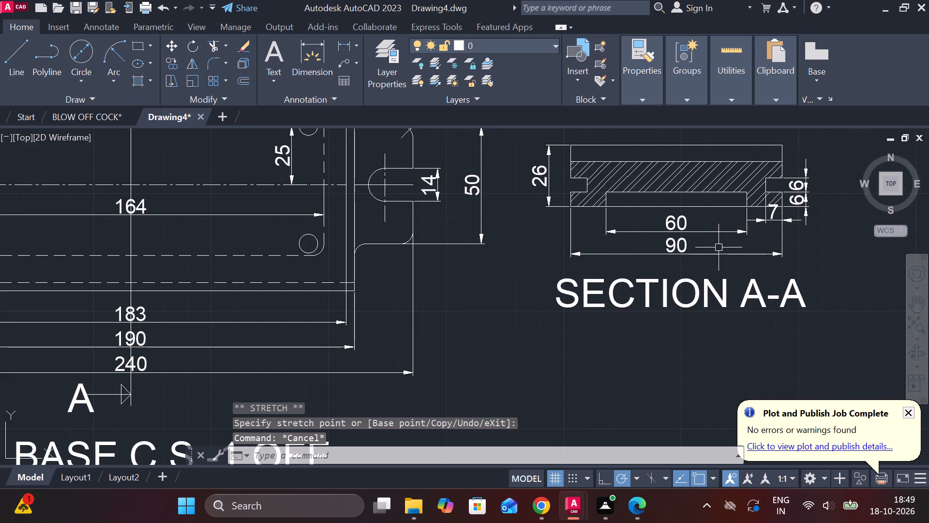
Shift the section view's 7 dimension slightly down, clear of the section outline.
{"action": "scroll", "coordinate": [765, 237], "scroll_direction": "up", "scroll_amount": 1}
{"action": "middle_click_drag", "start_coordinate": [766, 236], "coordinate": [679, 246]}
{"action": "scroll", "coordinate": [691, 226], "scroll_direction": "up", "scroll_amount": 1}
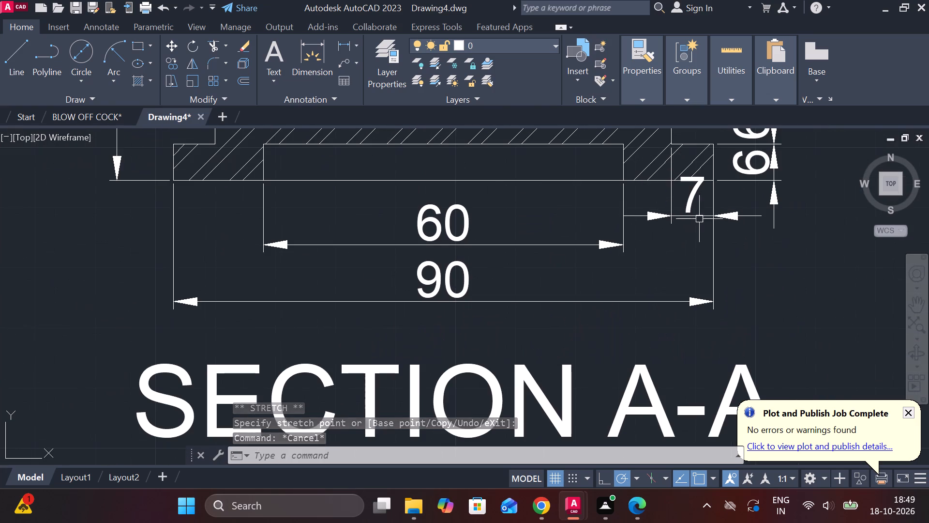
{"action": "left_click", "coordinate": [697, 216]}
{"action": "left_click", "coordinate": [692, 196]}
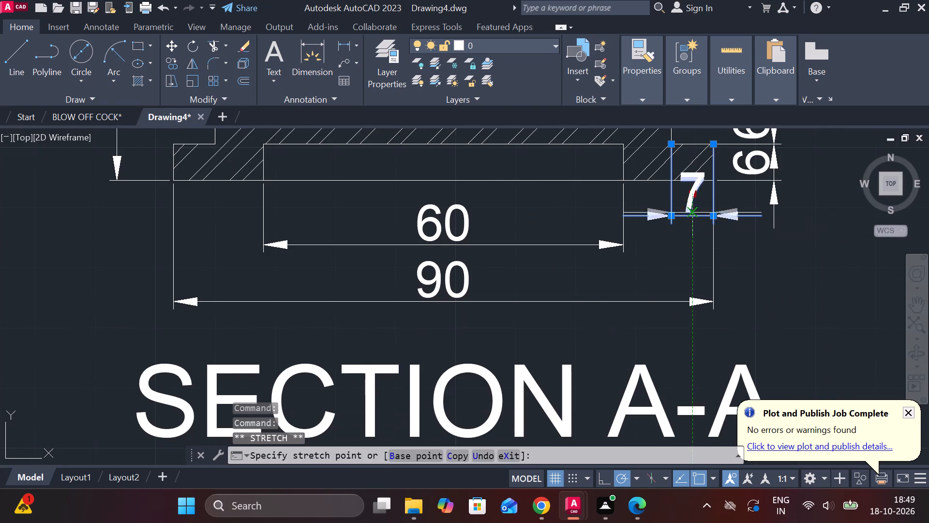
{"action": "left_click", "coordinate": [693, 228]}
{"action": "key", "text": "Escape"}
{"action": "scroll", "coordinate": [767, 242], "scroll_direction": "down", "scroll_amount": 1}
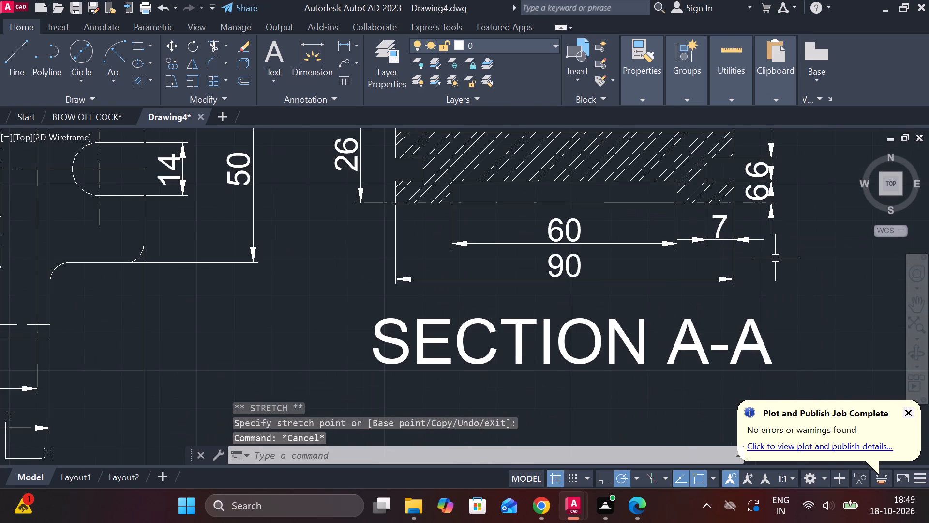
{"action": "scroll", "coordinate": [775, 261], "scroll_direction": "down", "scroll_amount": 1}
Copy the "BASE C.S -1 OFF" caption to the clipboard for captioning the other parts.
{"action": "middle_click_drag", "start_coordinate": [775, 262], "coordinate": [648, 230]}
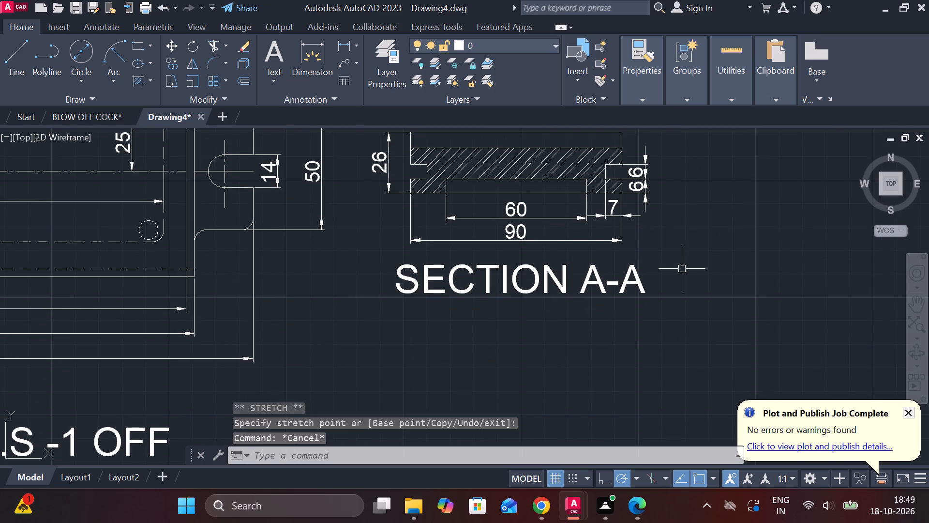
{"action": "scroll", "coordinate": [471, 327], "scroll_direction": "down", "scroll_amount": 1}
{"action": "middle_click_drag", "start_coordinate": [485, 345], "coordinate": [534, 302]}
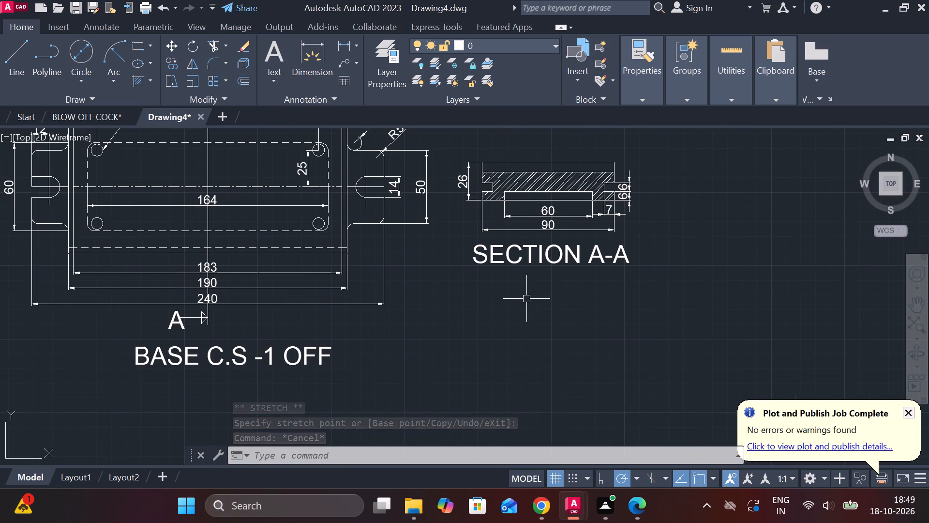
{"action": "scroll", "coordinate": [526, 298], "scroll_direction": "down", "scroll_amount": 1}
{"action": "middle_click_drag", "start_coordinate": [544, 322], "coordinate": [526, 252]}
{"action": "left_click", "coordinate": [347, 260]}
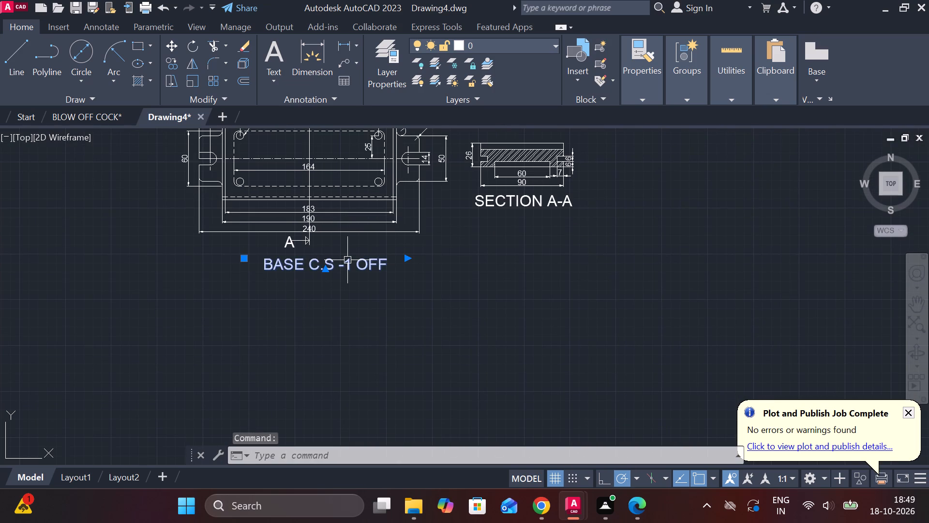
{"action": "key", "text": "ctrl+c"}
{"action": "scroll", "coordinate": [347, 260], "scroll_direction": "down", "scroll_amount": 3}
{"action": "scroll", "coordinate": [480, 293], "scroll_direction": "down", "scroll_amount": 2}
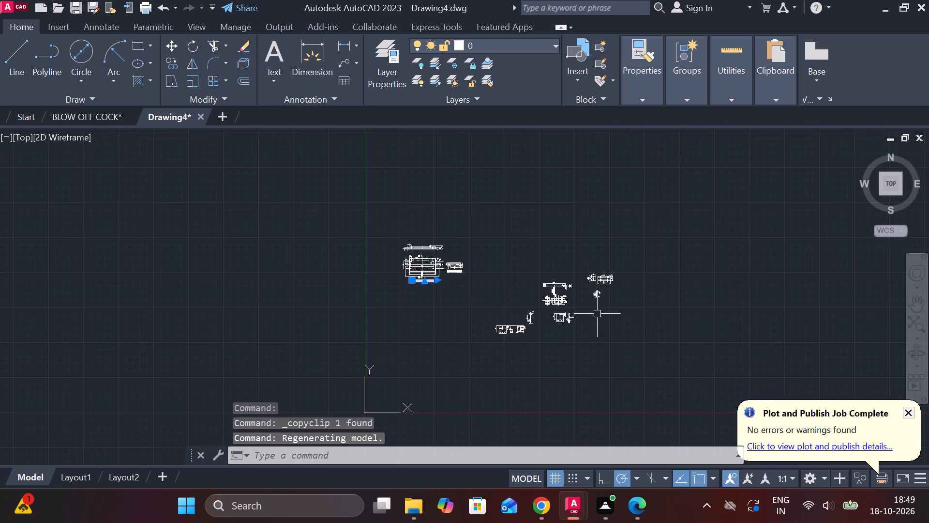
{"action": "scroll", "coordinate": [600, 314], "scroll_direction": "up", "scroll_amount": 2}
{"action": "scroll", "coordinate": [494, 236], "scroll_direction": "up", "scroll_amount": 4}
{"action": "middle_click_drag", "start_coordinate": [467, 300], "coordinate": [472, 173]}
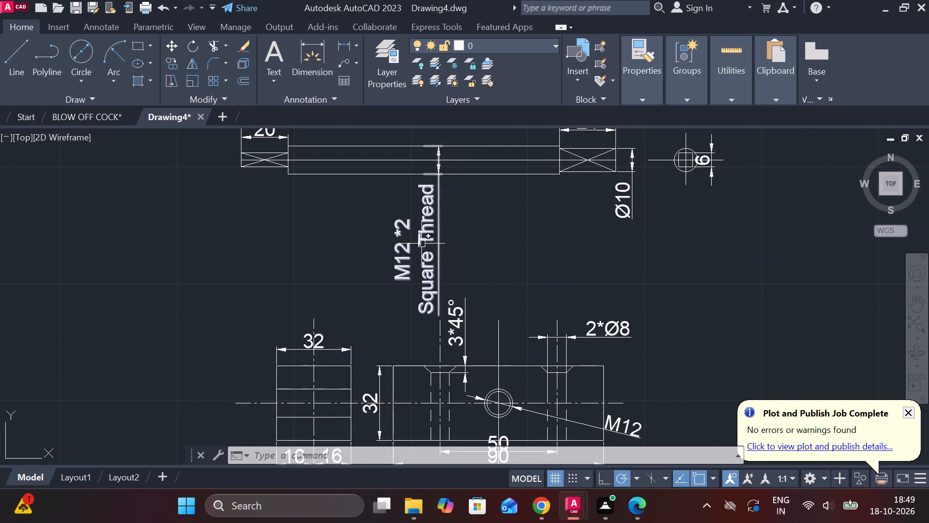
{"action": "key", "text": "Escape"}
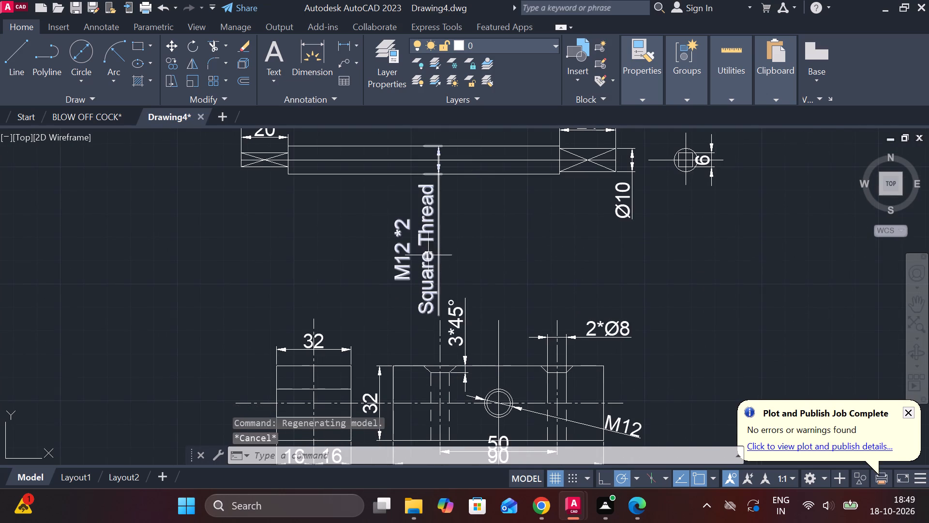
Move the 160-long screw with its dimensions and end view to the space below the SECTION A-A caption, beside the base.
{"action": "scroll", "coordinate": [435, 251], "scroll_direction": "down", "scroll_amount": 1}
{"action": "left_click", "coordinate": [286, 145]}
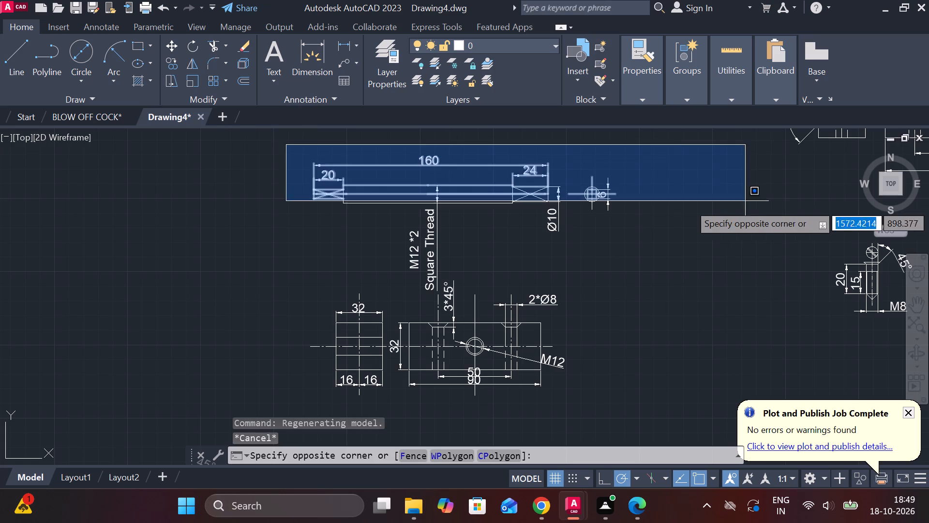
{"action": "left_click", "coordinate": [682, 248]}
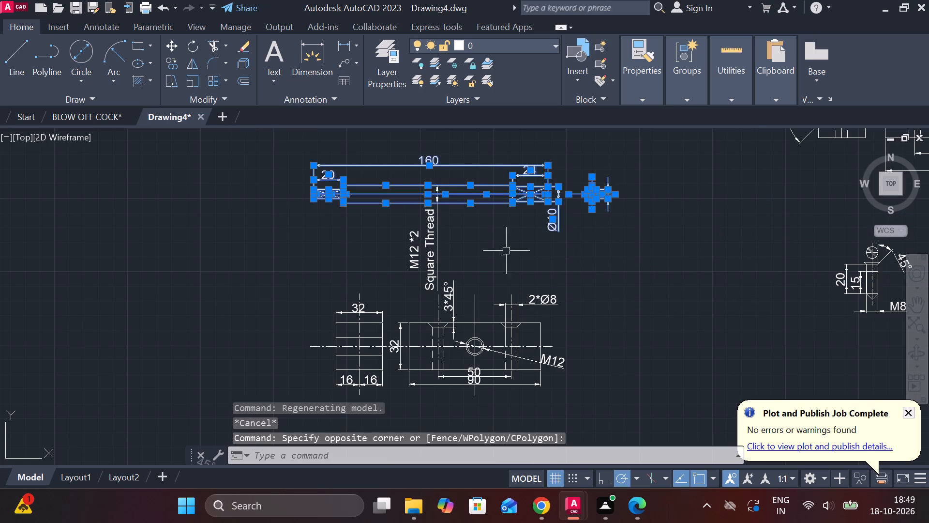
{"action": "left_click", "coordinate": [430, 240]}
{"action": "key", "text": "m"}
{"action": "key", "text": "Return"}
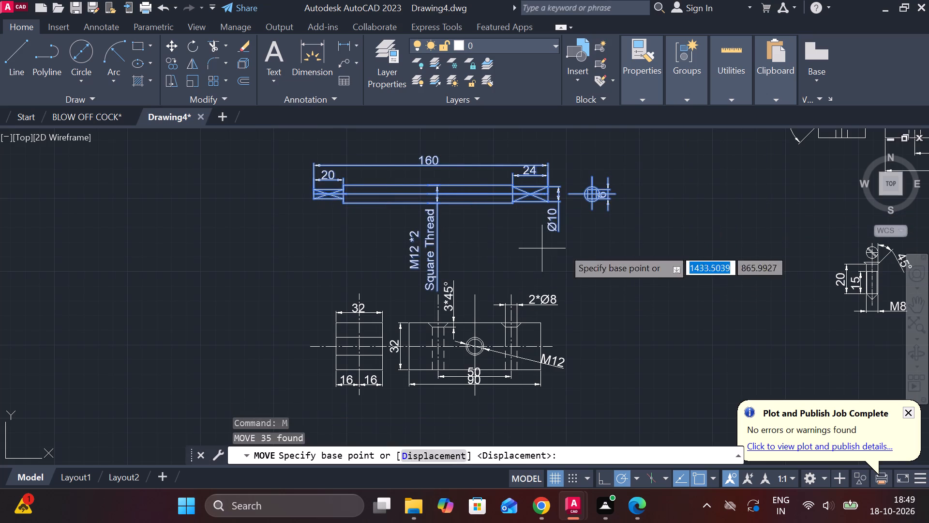
{"action": "left_click", "coordinate": [595, 247]}
{"action": "scroll", "coordinate": [542, 229], "scroll_direction": "down", "scroll_amount": 3}
{"action": "middle_click_drag", "start_coordinate": [367, 237], "coordinate": [582, 242]}
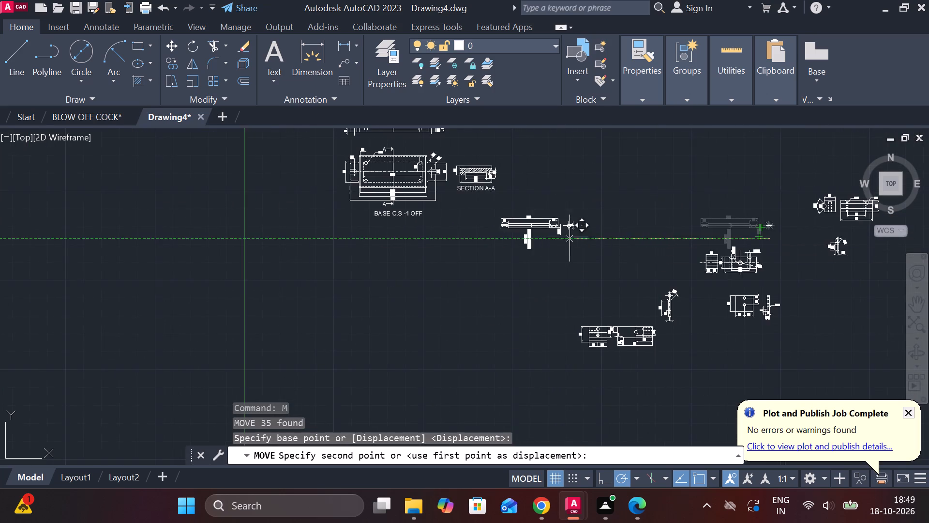
{"action": "scroll", "coordinate": [518, 220], "scroll_direction": "up", "scroll_amount": 2}
{"action": "middle_click", "coordinate": [559, 247]}
{"action": "middle_click_drag", "start_coordinate": [526, 281], "coordinate": [552, 286]}
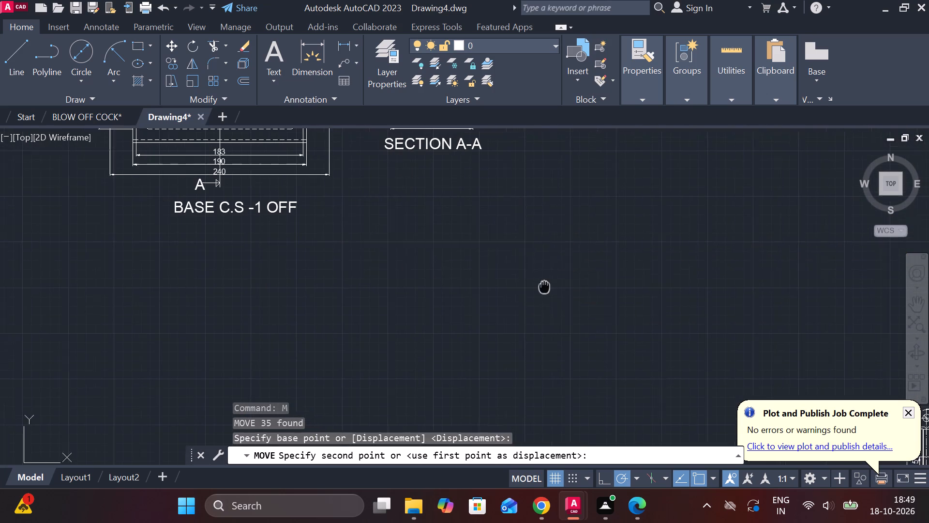
{"action": "middle_click_drag", "start_coordinate": [552, 286], "coordinate": [548, 287]}
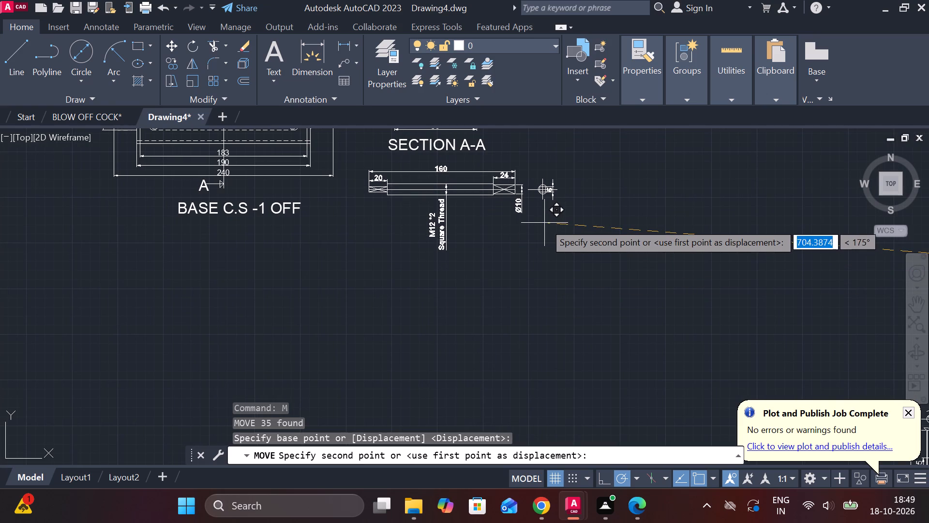
{"action": "left_click", "coordinate": [544, 223]}
{"action": "scroll", "coordinate": [512, 232], "scroll_direction": "up", "scroll_amount": 2}
Erase the vertical "M12 *2 Square Thread" dimension from the screw.
{"action": "middle_click_drag", "start_coordinate": [470, 225], "coordinate": [485, 307]}
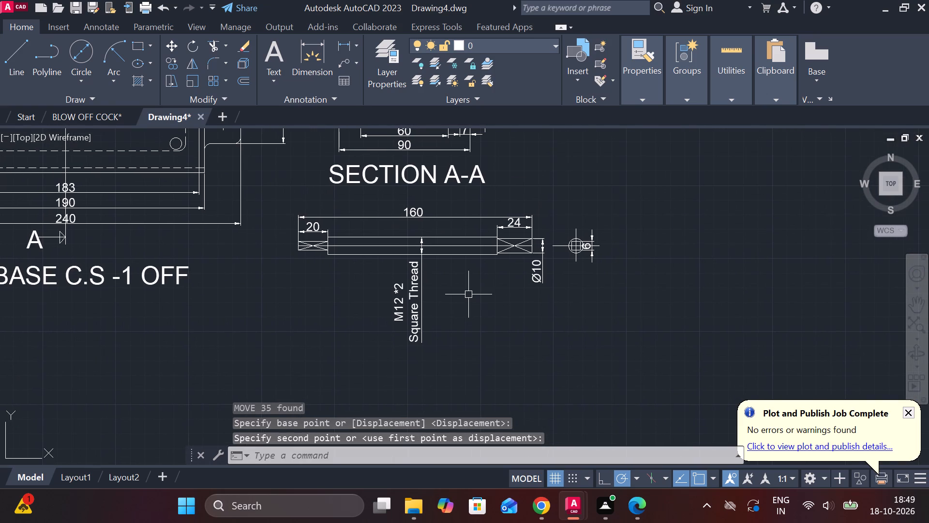
{"action": "left_click", "coordinate": [414, 295]}
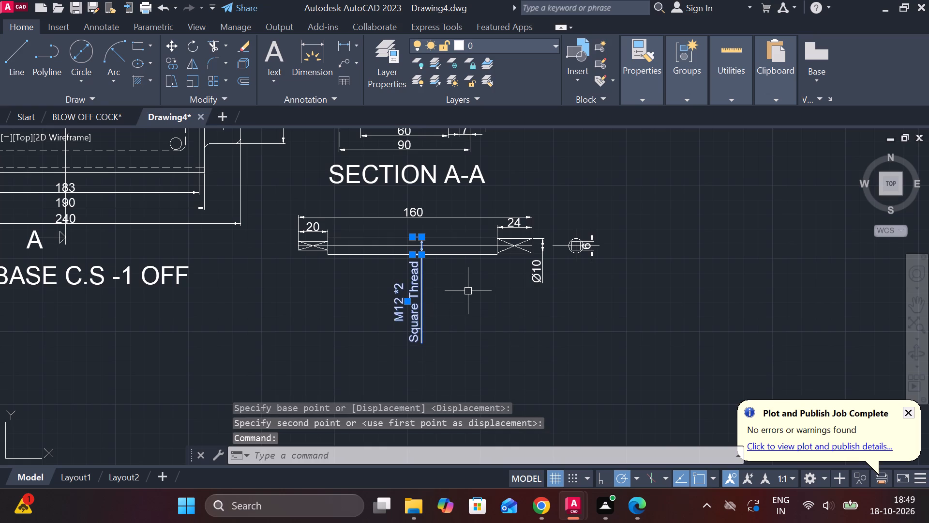
{"action": "type", "text": "E"}
{"action": "key", "text": "space"}
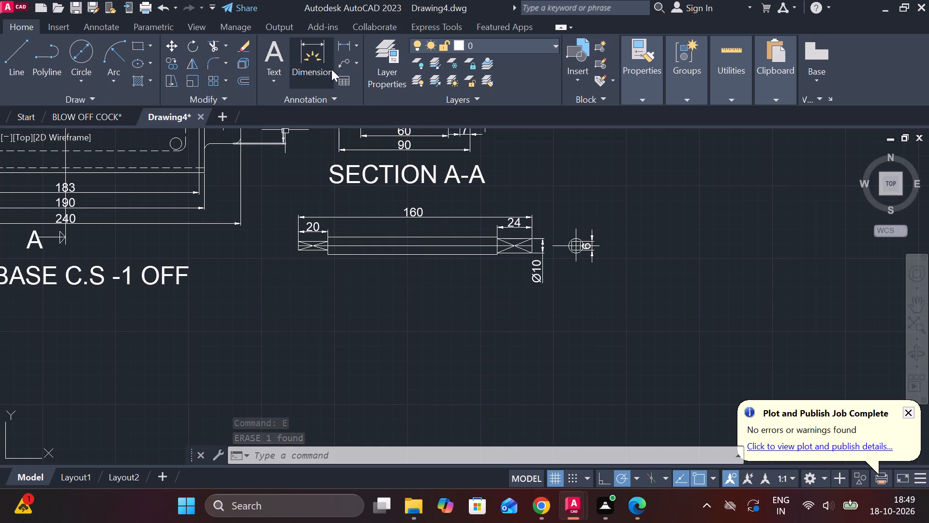
Add a multileader reading "M12*2 SQUARE THREAD" pointing to the lower edge of the screw's threaded length.
{"action": "left_click", "coordinate": [343, 63]}
{"action": "left_click", "coordinate": [424, 257]}
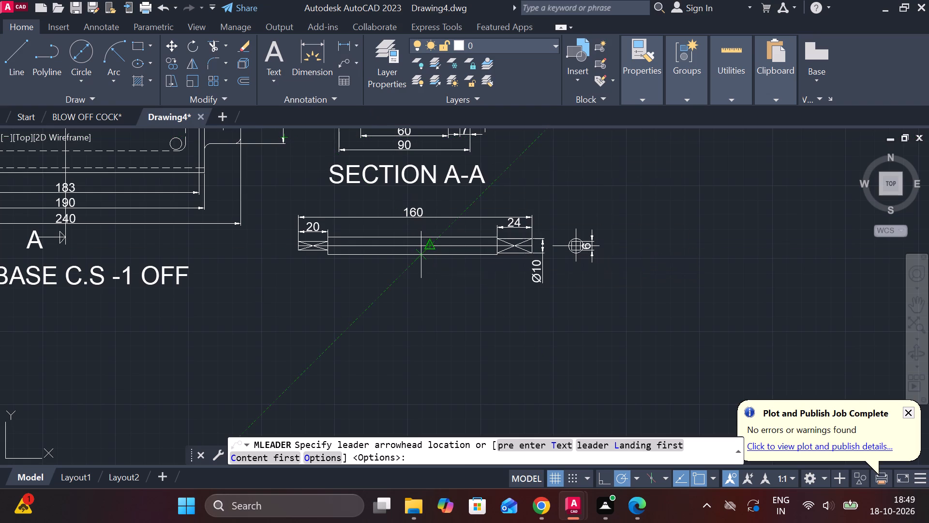
{"action": "left_click", "coordinate": [400, 274]}
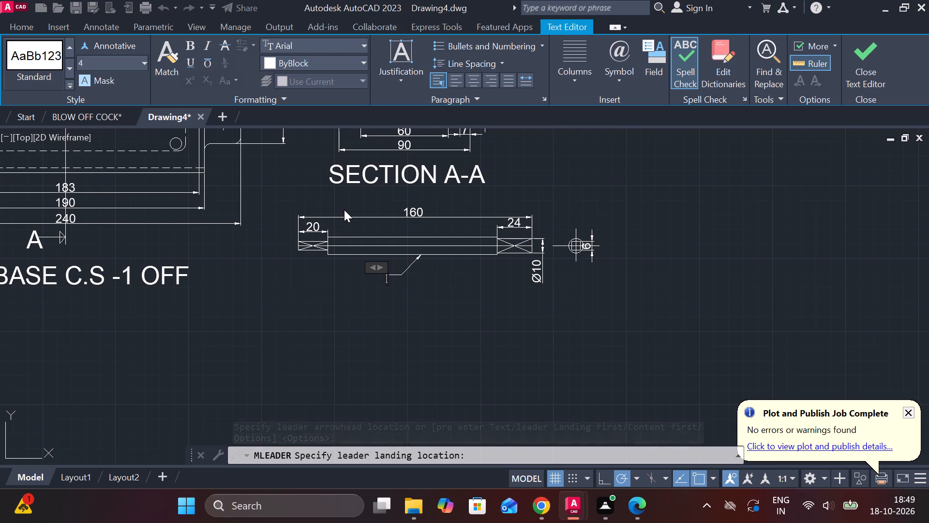
{"action": "type", "text": "M12"}
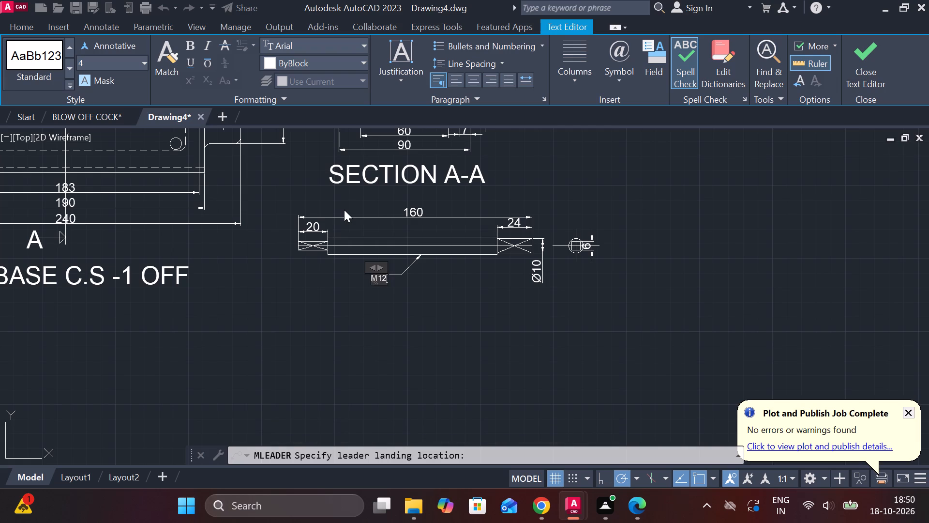
{"action": "key", "text": "shift+asterisk"}
{"action": "key", "text": "2"}
{"action": "key", "text": "space"}
{"action": "type", "text": "SQ"}
{"action": "type", "text": "UARE T"}
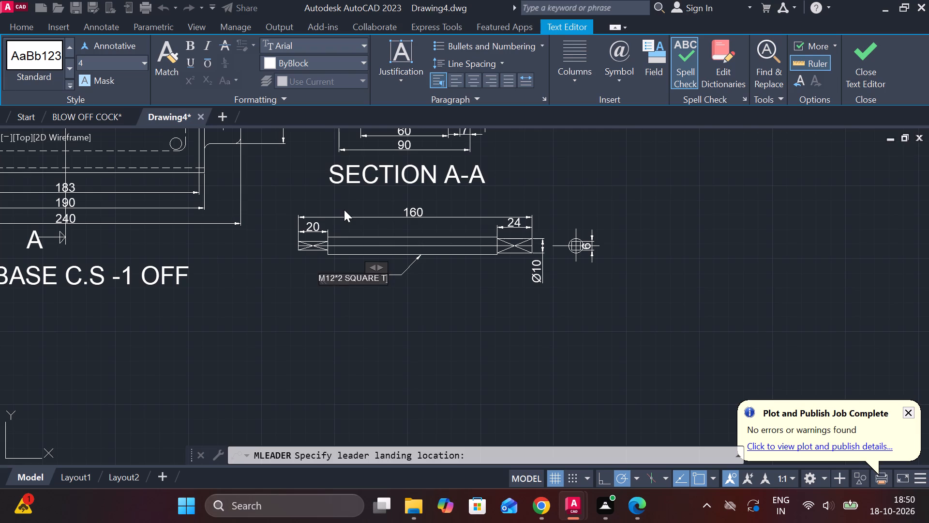
{"action": "key", "text": "h"}
{"action": "type", "text": "READ"}
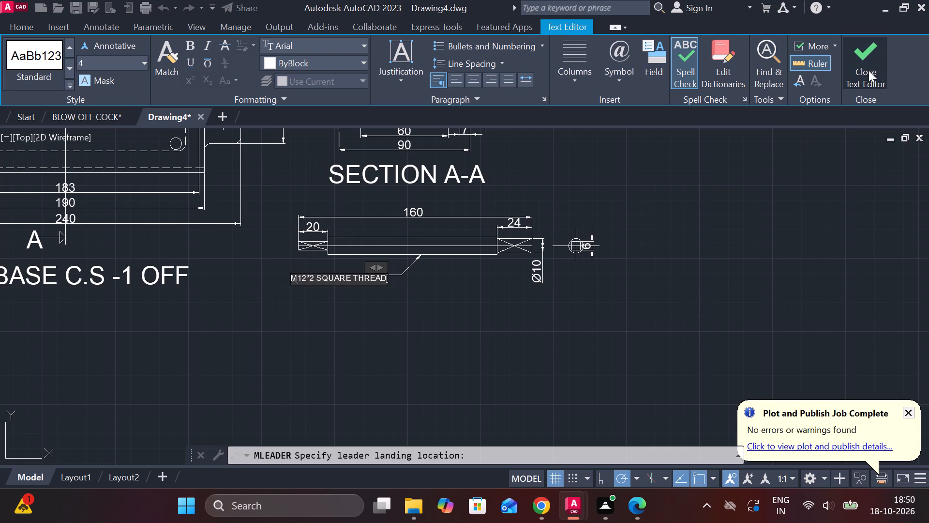
{"action": "left_click", "coordinate": [870, 58]}
Set the text height of the "M12*2 SQUARE THREAD" leader note to 6.
{"action": "scroll", "coordinate": [472, 269], "scroll_direction": "down", "scroll_amount": 2}
{"action": "scroll", "coordinate": [435, 295], "scroll_direction": "up", "scroll_amount": 2}
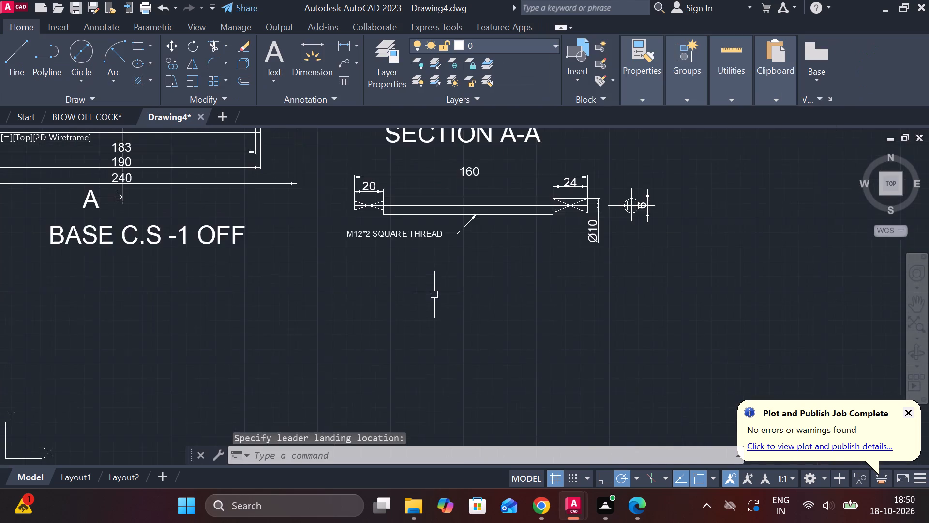
{"action": "middle_click_drag", "start_coordinate": [452, 298], "coordinate": [475, 349]}
{"action": "double_click", "coordinate": [436, 282]}
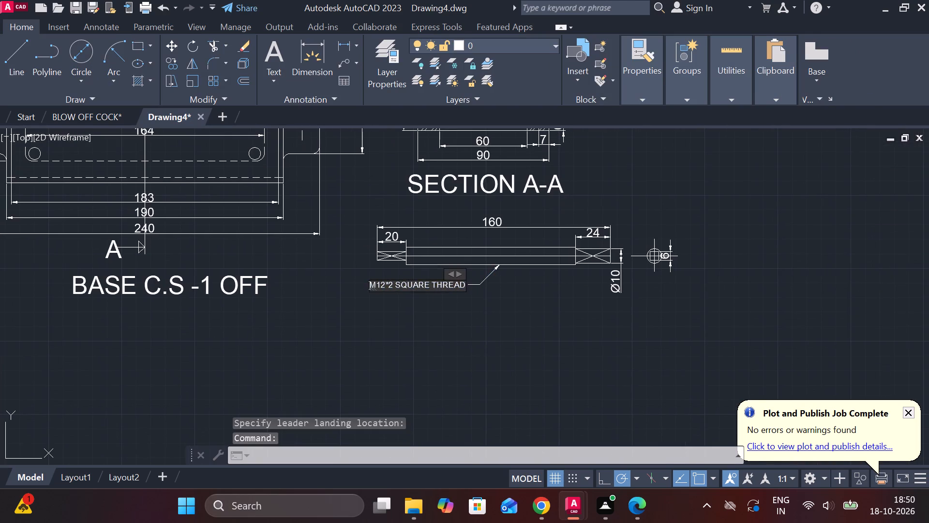
{"action": "scroll", "coordinate": [434, 293], "scroll_direction": "up", "scroll_amount": 2}
{"action": "left_click_drag", "start_coordinate": [511, 272], "coordinate": [295, 262]}
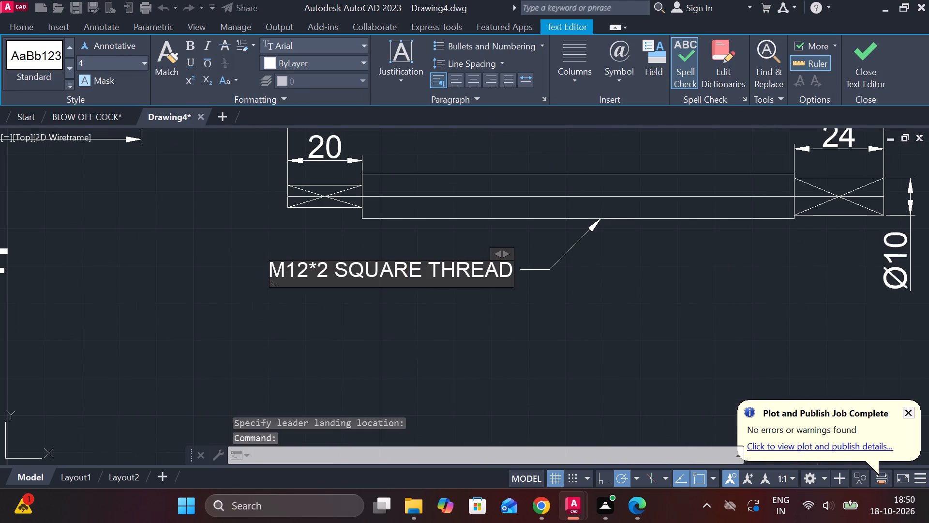
{"action": "left_click_drag", "start_coordinate": [295, 262], "coordinate": [258, 259]}
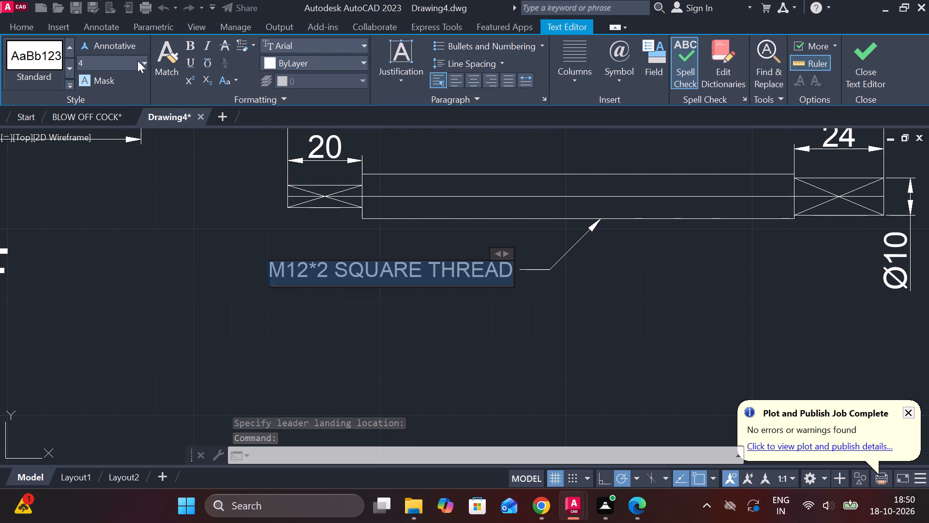
{"action": "left_click", "coordinate": [141, 61]}
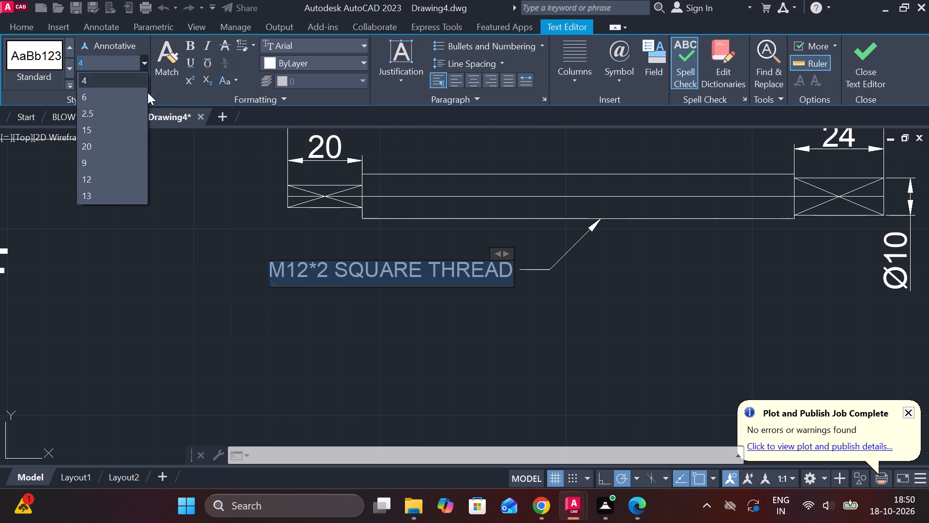
{"action": "left_click", "coordinate": [84, 93]}
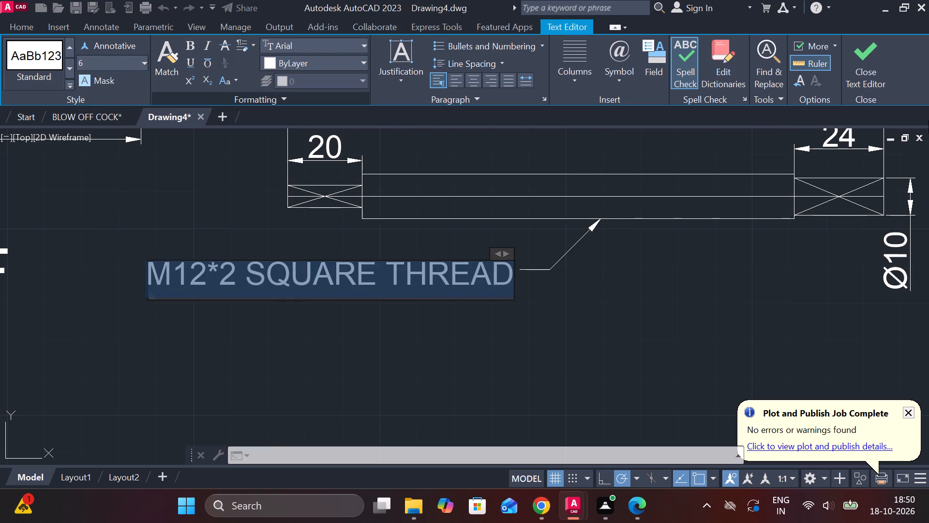
{"action": "left_click", "coordinate": [869, 75]}
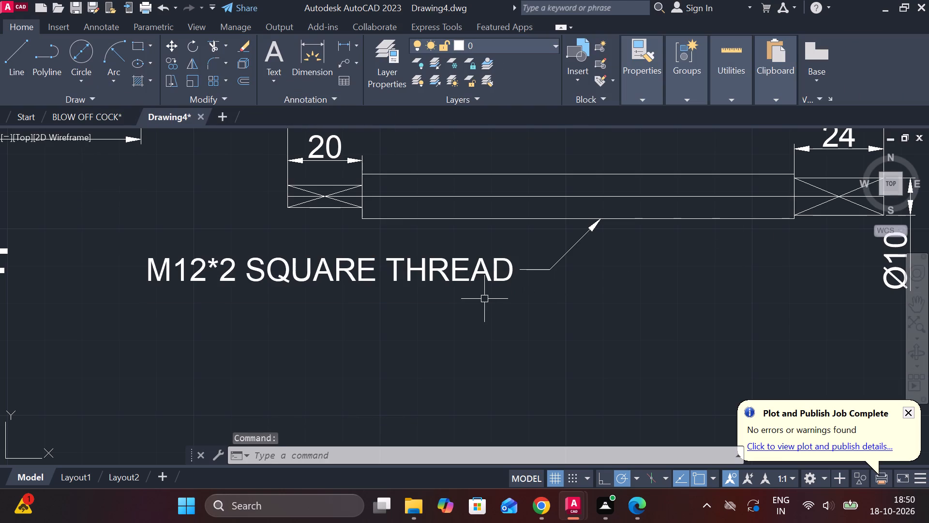
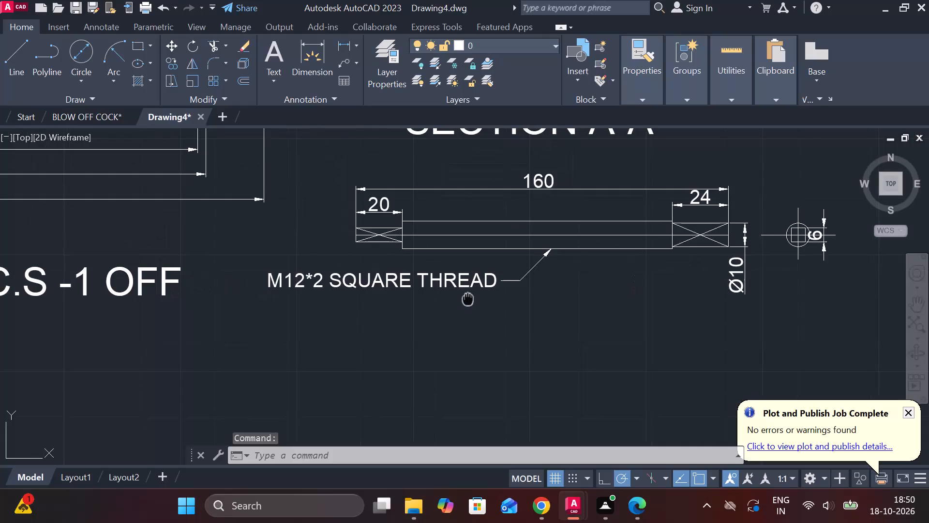
Copy the SECTION A-A caption and place the duplicate below the 160-long screw and its square thread note.
{"action": "scroll", "coordinate": [462, 299], "scroll_direction": "down", "scroll_amount": 1}
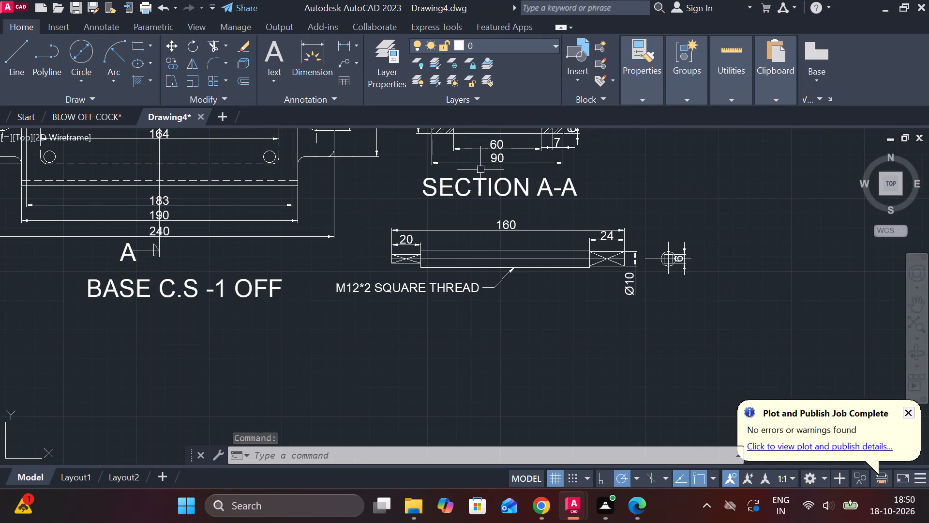
{"action": "left_click", "coordinate": [483, 183]}
{"action": "key", "text": "ctrl+c"}
{"action": "key", "text": "ctrl+v"}
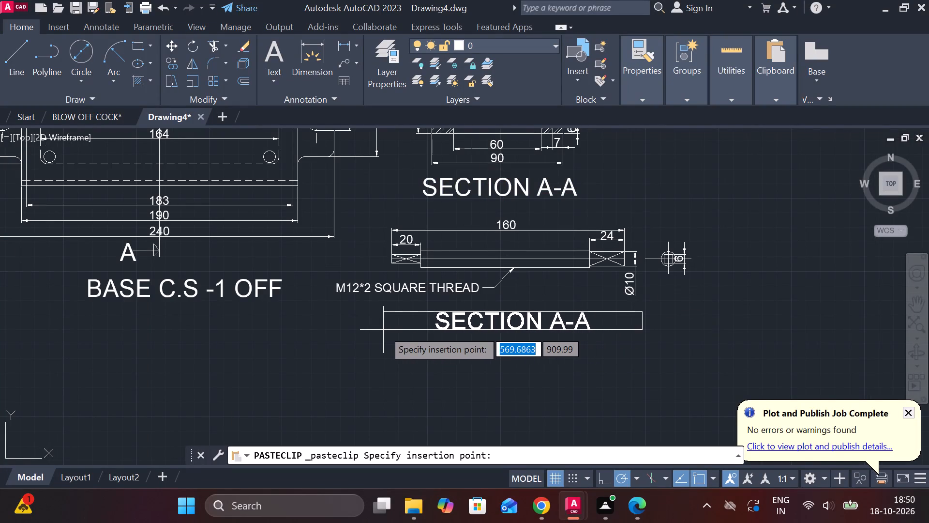
{"action": "left_click", "coordinate": [383, 330]}
Rewrite the copied caption under the screw as "SCREW SPINDLE M.S-1 OFF" and widen its text frame.
{"action": "double_click", "coordinate": [498, 319]}
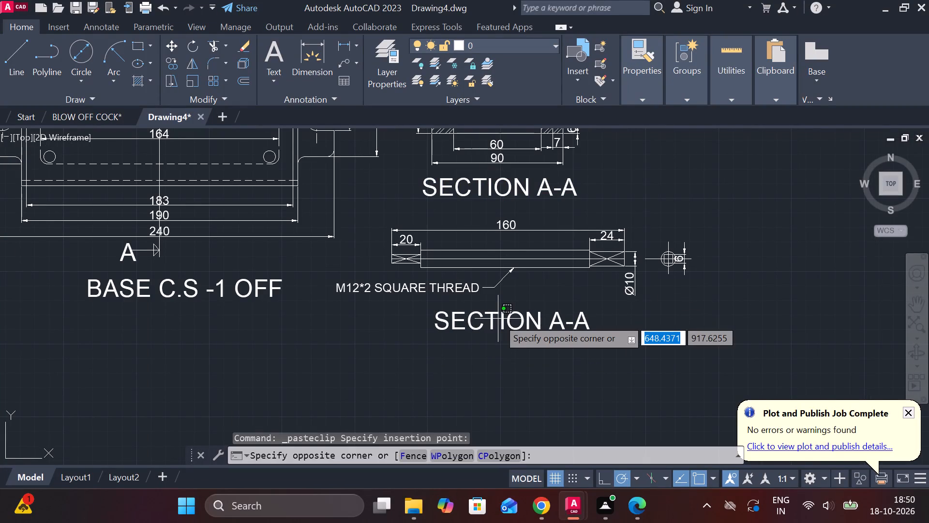
{"action": "left_click", "coordinate": [544, 322]}
{"action": "double_click", "coordinate": [527, 322]}
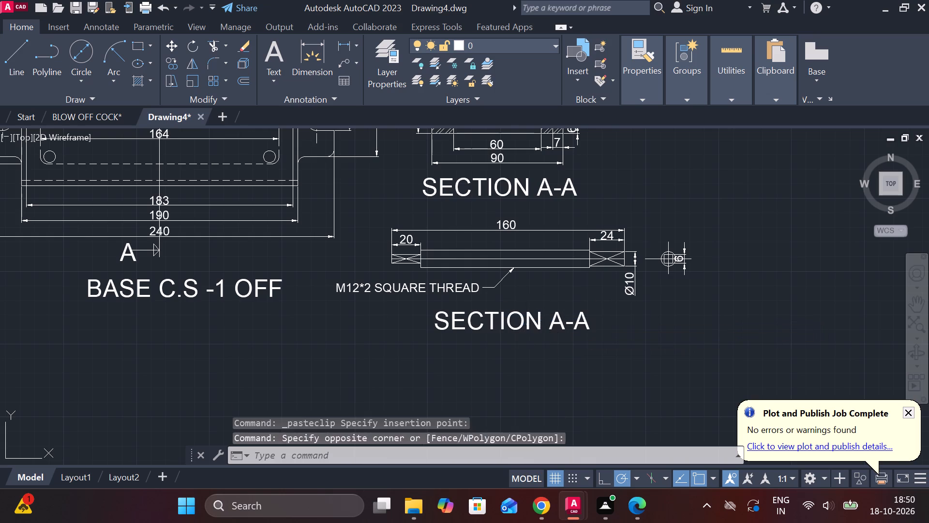
{"action": "left_click", "coordinate": [607, 322]}
{"action": "key", "text": "BackSpace"}
{"action": "key", "text": "BackSpace"}
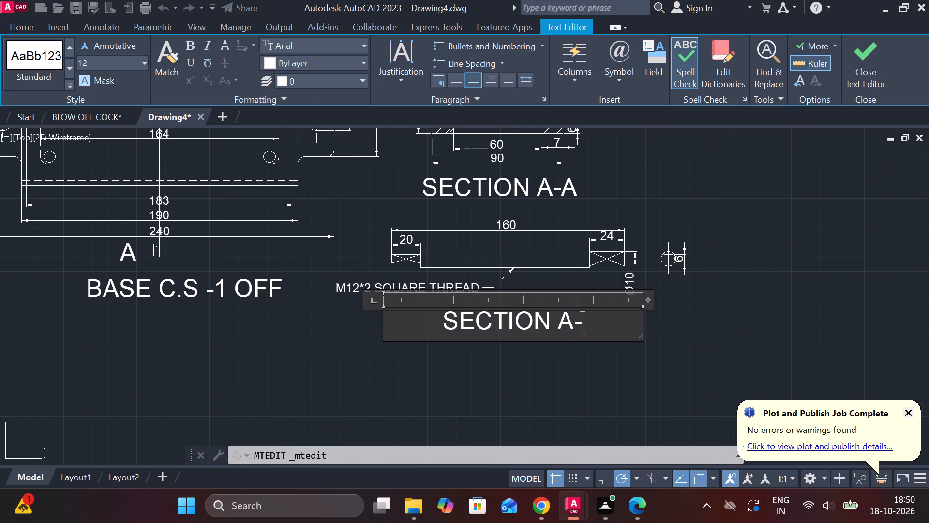
{"action": "key", "text": "BackSpace"}
{"action": "key", "text": "BackSpace"}
{"action": "key", "text": "BackSpace"}
{"action": "key", "text": "BackSpace"}
{"action": "key", "text": "BackSpace"}
{"action": "key", "text": "BackSpace"}
{"action": "key", "text": "BackSpace"}
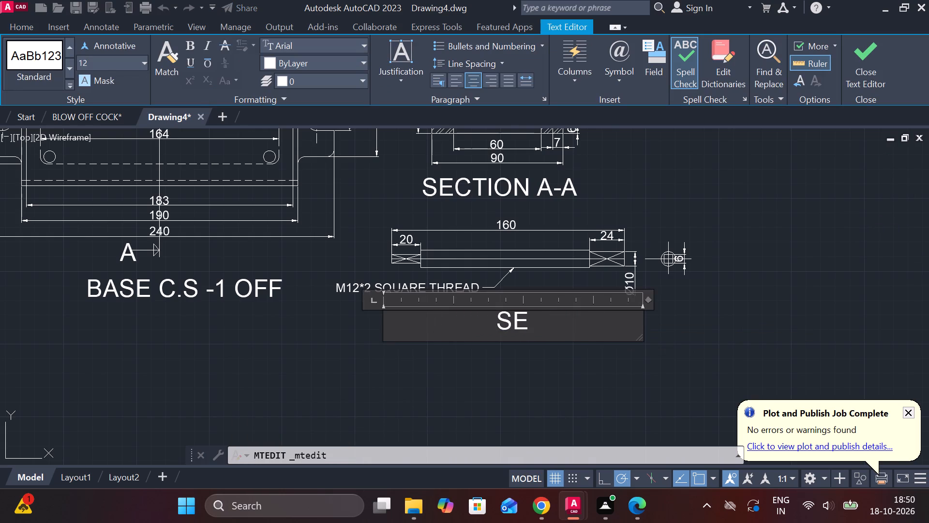
{"action": "key", "text": "BackSpace"}
{"action": "type", "text": "CREW"}
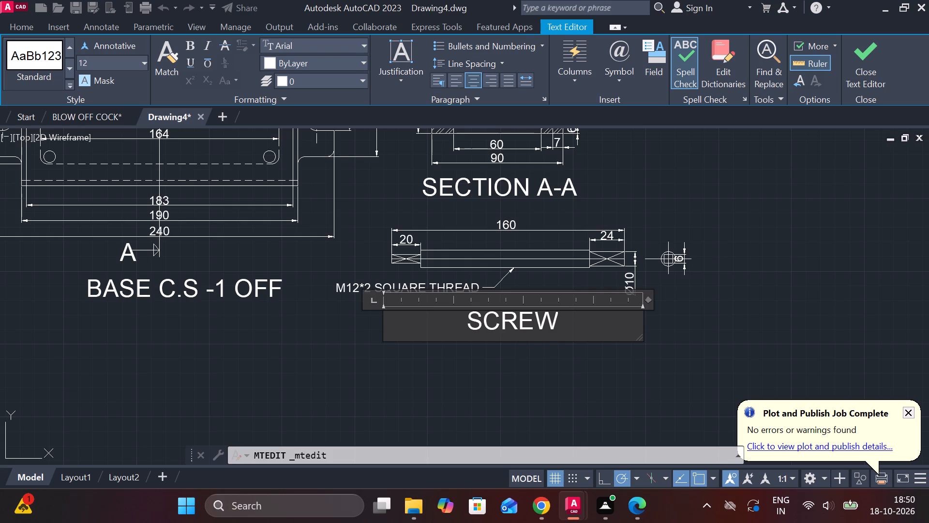
{"action": "key", "text": "space"}
{"action": "type", "text": "SPINDLE"}
{"action": "key", "text": "space"}
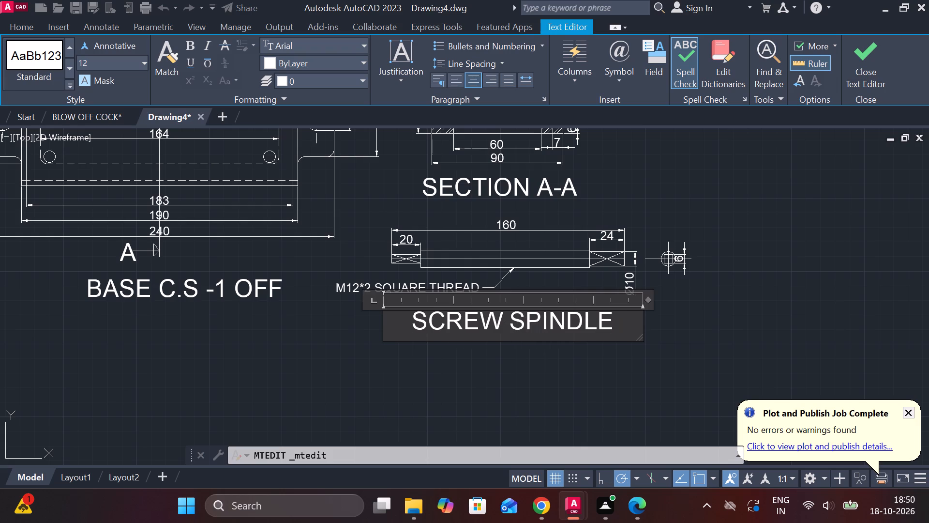
{"action": "key", "text": "m"}
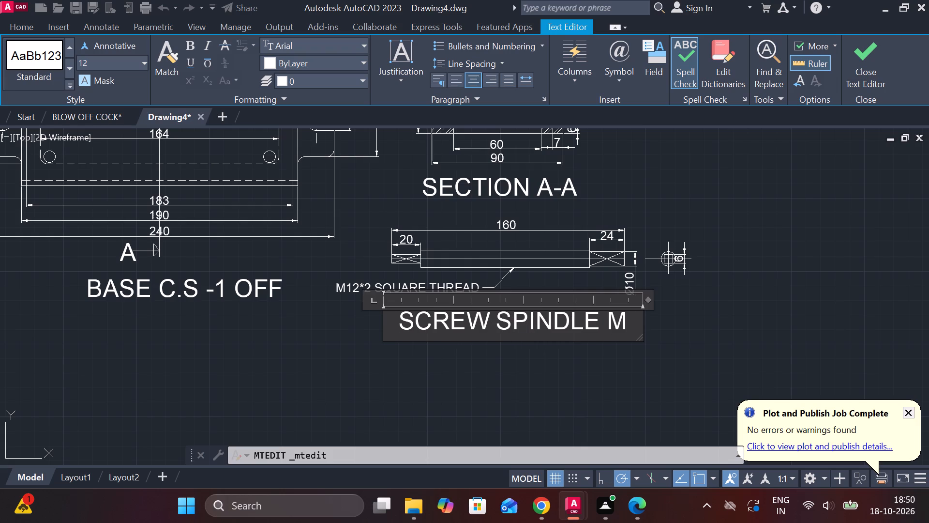
{"action": "type", "text": ".S"}
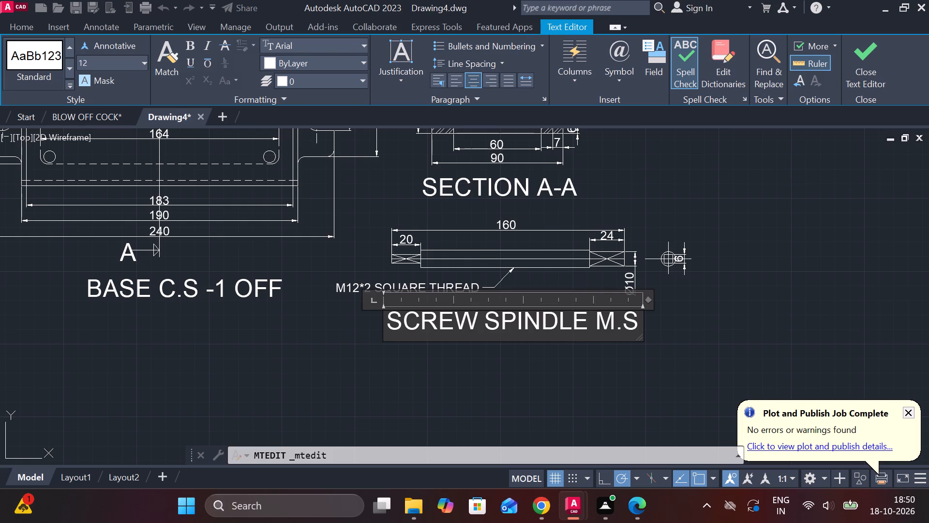
{"action": "type", "text": "-1"}
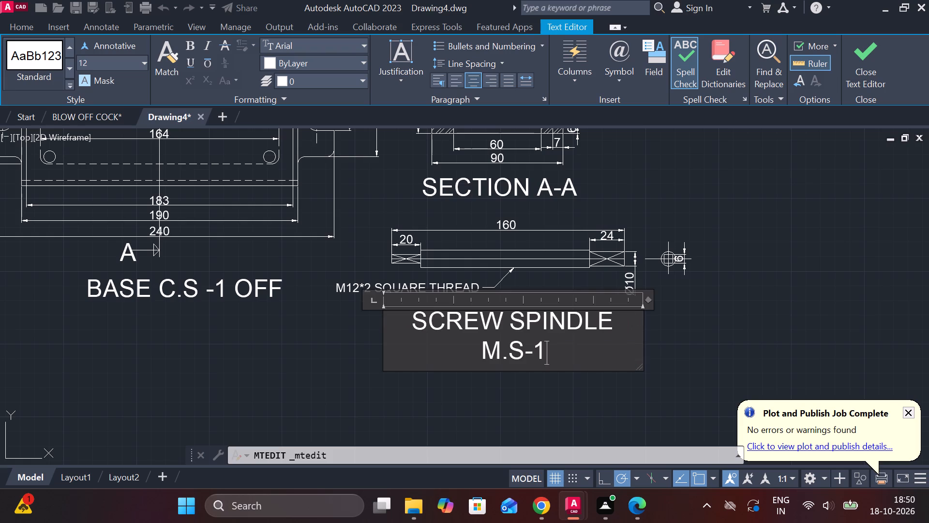
{"action": "key", "text": "space"}
{"action": "type", "text": "OFF"}
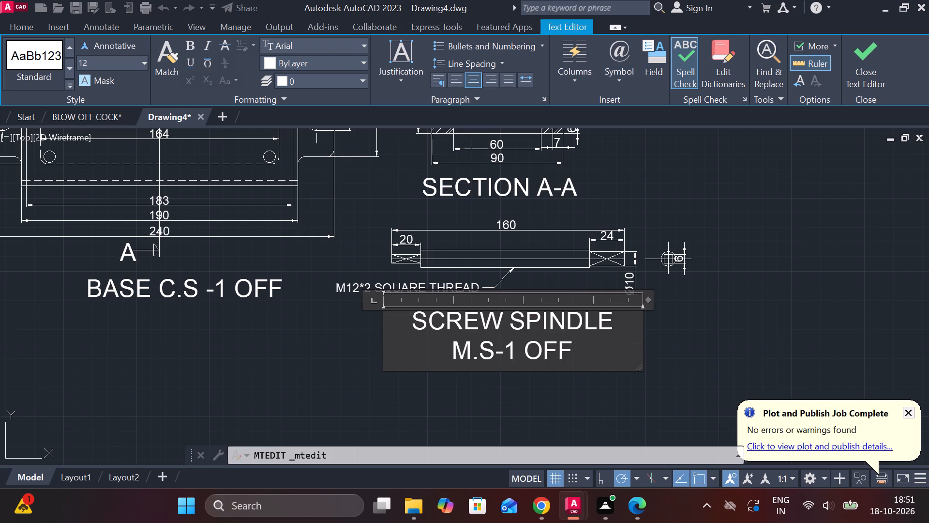
{"action": "left_click_drag", "start_coordinate": [642, 324], "coordinate": [666, 319]}
{"action": "left_click_drag", "start_coordinate": [670, 319], "coordinate": [674, 318]}
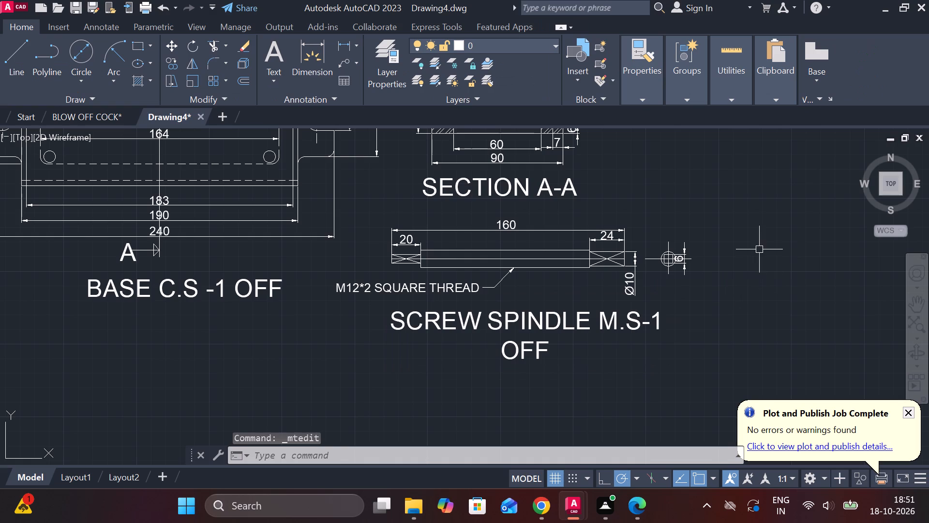
Paste another copy of the SECTION A-A caption below the 90-long jaw block with the V-groove.
{"action": "scroll", "coordinate": [745, 261], "scroll_direction": "down", "scroll_amount": 1}
{"action": "middle_click_drag", "start_coordinate": [628, 275], "coordinate": [659, 270]}
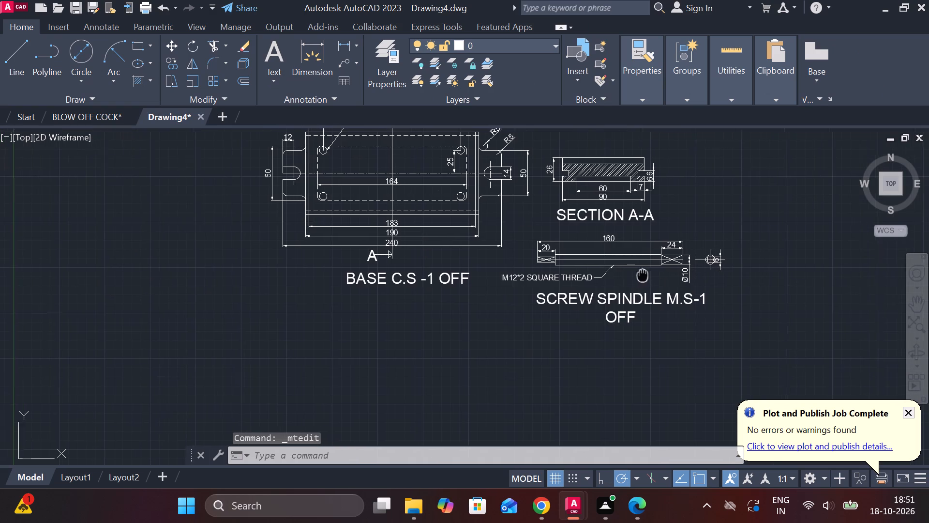
{"action": "middle_click_drag", "start_coordinate": [659, 270], "coordinate": [668, 263]}
{"action": "scroll", "coordinate": [635, 286], "scroll_direction": "down", "scroll_amount": 1}
{"action": "middle_click_drag", "start_coordinate": [576, 290], "coordinate": [467, 268]}
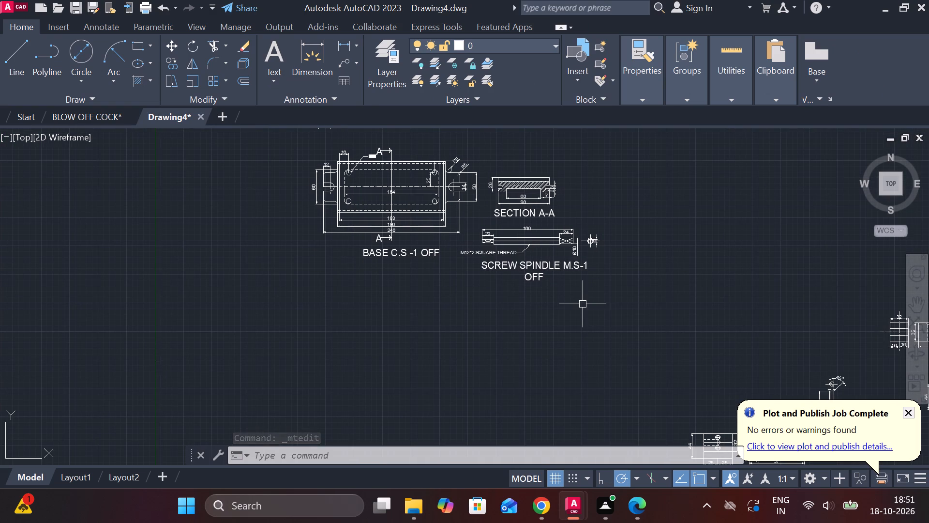
{"action": "middle_click_drag", "start_coordinate": [569, 320], "coordinate": [268, 215]}
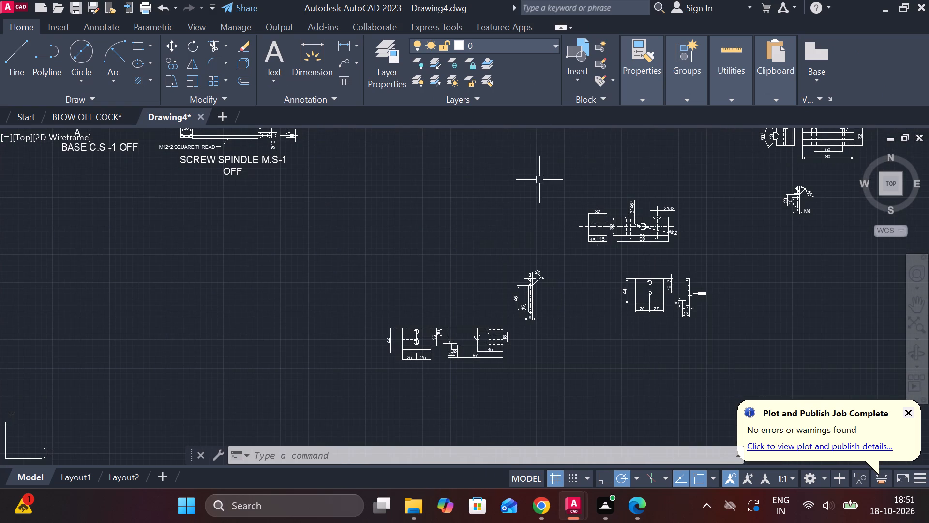
{"action": "middle_click_drag", "start_coordinate": [597, 170], "coordinate": [464, 249]}
{"action": "scroll", "coordinate": [620, 225], "scroll_direction": "up", "scroll_amount": 2}
{"action": "middle_click_drag", "start_coordinate": [624, 225], "coordinate": [400, 274]}
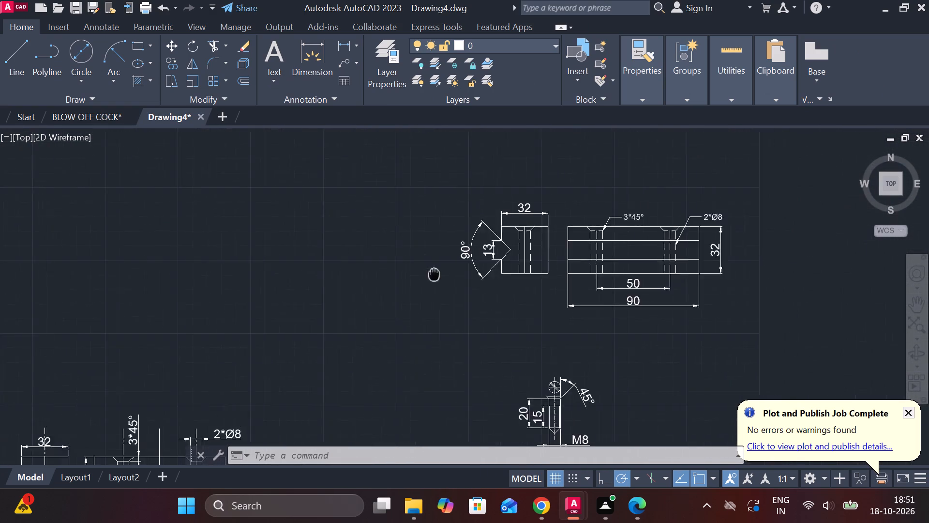
{"action": "middle_click_drag", "start_coordinate": [400, 274], "coordinate": [397, 274]}
{"action": "key", "text": "ctrl+v"}
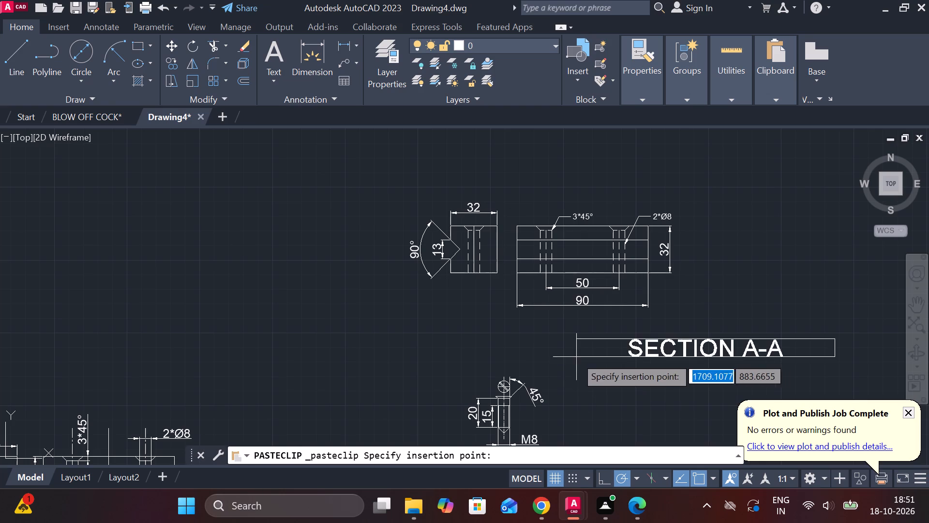
{"action": "scroll", "coordinate": [473, 337], "scroll_direction": "up", "scroll_amount": 1}
{"action": "left_click", "coordinate": [473, 337]}
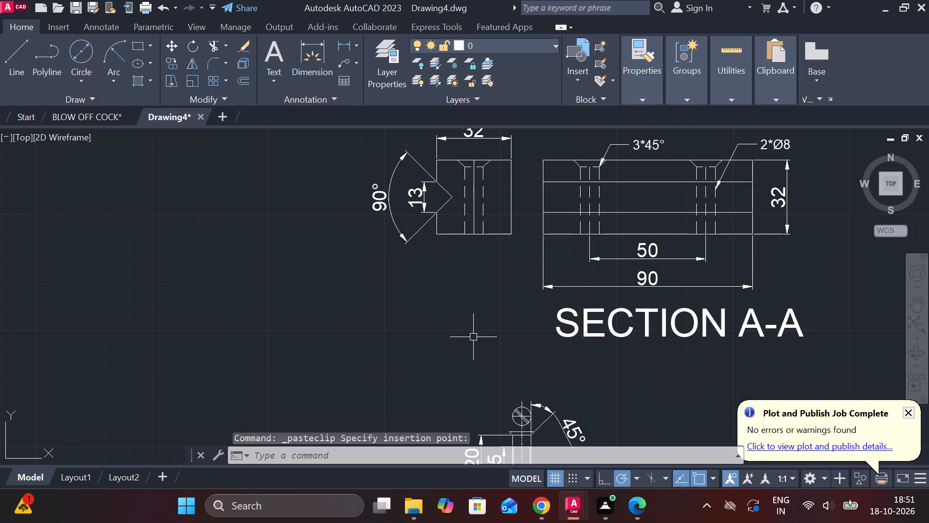
Rewrite the pasted caption under the jaw block as "FIXED JAW C.S-1 OFF".
{"action": "double_click", "coordinate": [654, 324]}
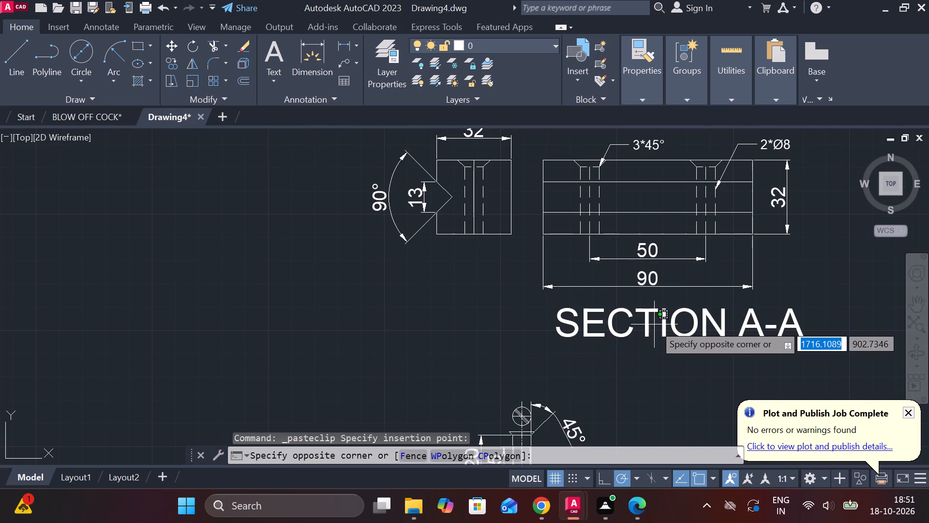
{"action": "left_click", "coordinate": [759, 332]}
{"action": "double_click", "coordinate": [748, 330]}
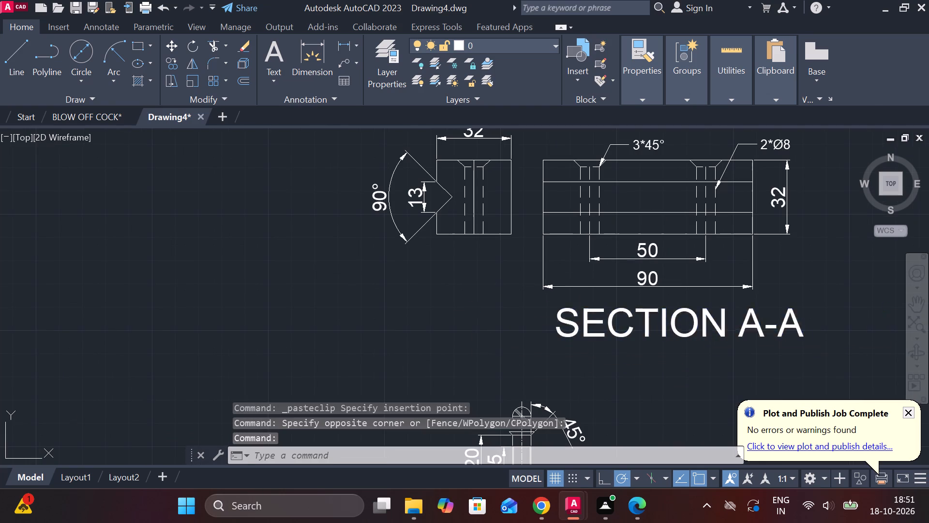
{"action": "left_click", "coordinate": [800, 333]}
{"action": "key", "text": "BackSpace"}
{"action": "key", "text": "BackSpace"}
{"action": "key", "text": "BackSpace"}
{"action": "key", "text": "BackSpace"}
{"action": "key", "text": "BackSpace"}
{"action": "key", "text": "BackSpace"}
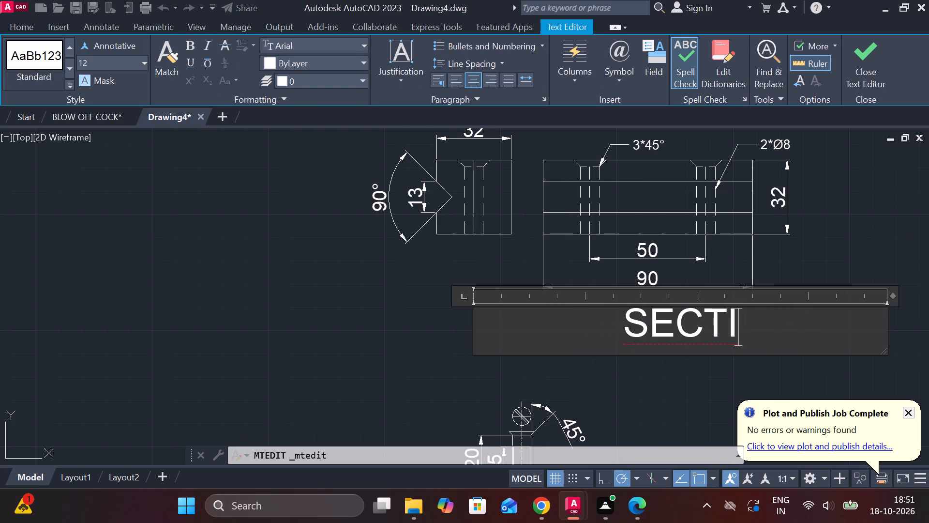
{"action": "key", "text": "BackSpace"}
{"action": "key", "text": "BackSpace"}
{"action": "key", "text": "BackSpace"}
{"action": "key", "text": "BackSpace"}
{"action": "key", "text": "BackSpace"}
{"action": "type", "text": "FIXED JAW"}
{"action": "key", "text": "space"}
{"action": "type", "text": "CS"}
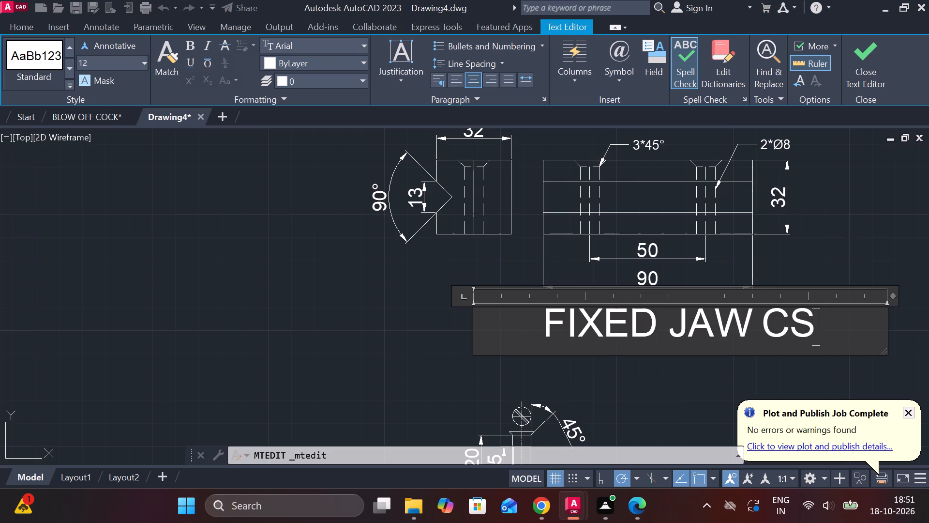
{"action": "key", "text": "Left"}
{"action": "key", "text": "period"}
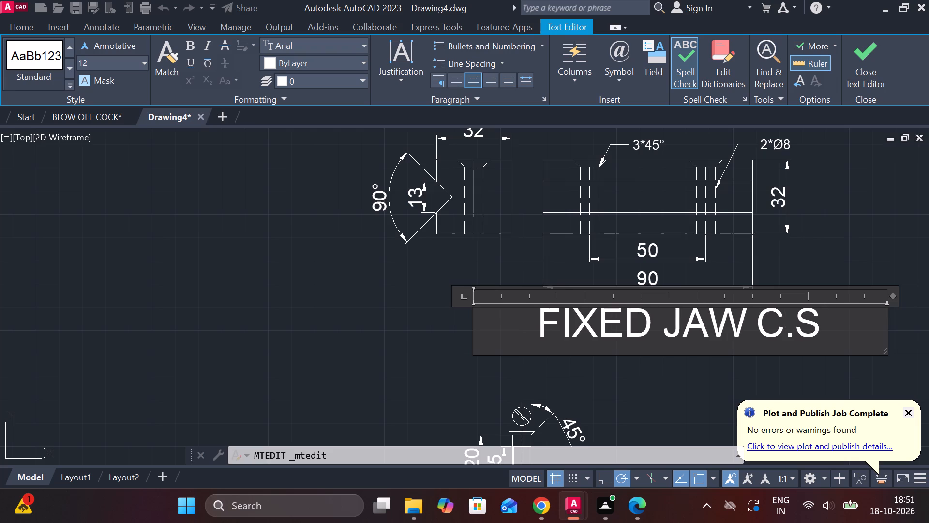
{"action": "key", "text": "Right"}
{"action": "key", "text": "minus"}
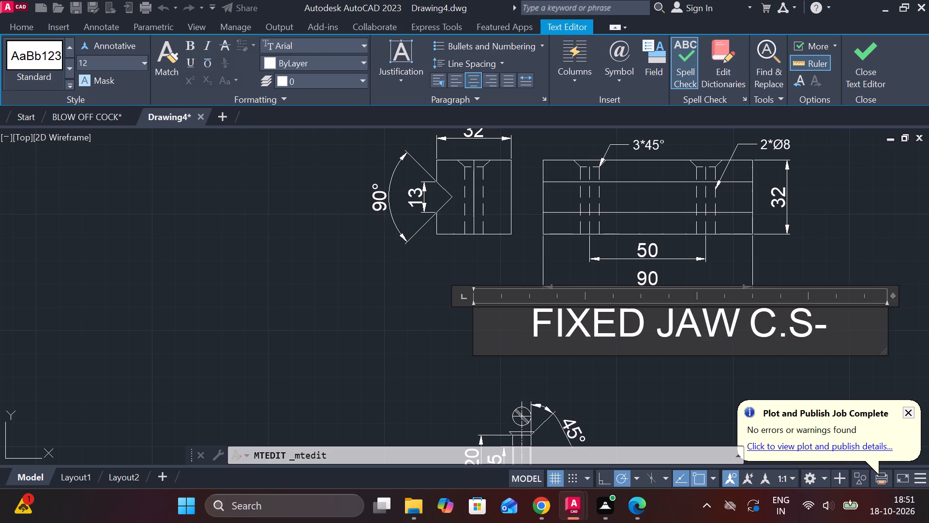
{"action": "type", "text": "1 OFF"}
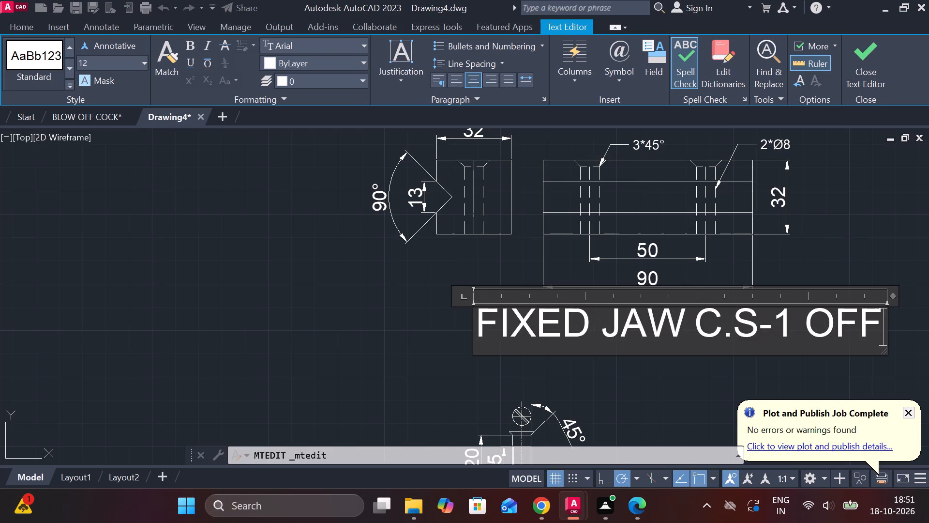
{"action": "left_click", "coordinate": [855, 78]}
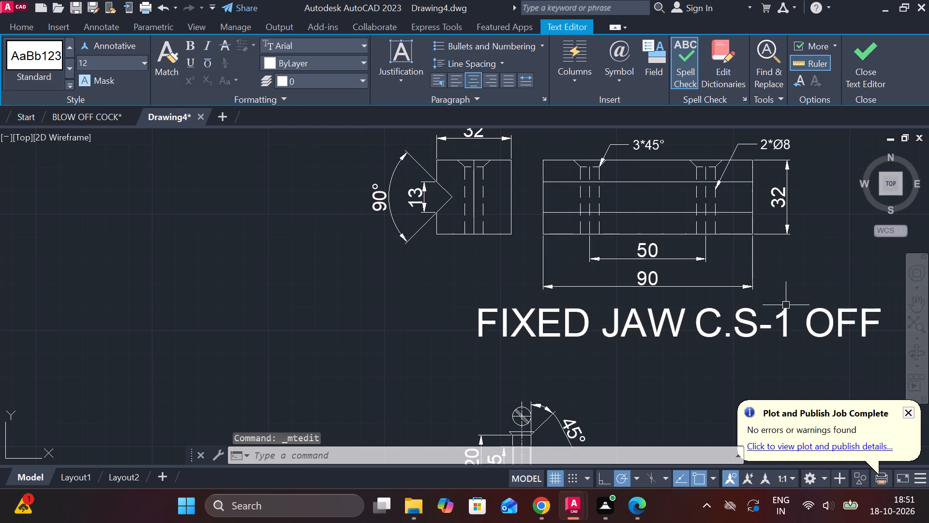
Move both fixed jaw views with their dimensions and caption to the space above the SECTION A-A view, beside the base's front view.
{"action": "scroll", "coordinate": [786, 305], "scroll_direction": "down", "scroll_amount": 1}
{"action": "left_click", "coordinate": [483, 181]}
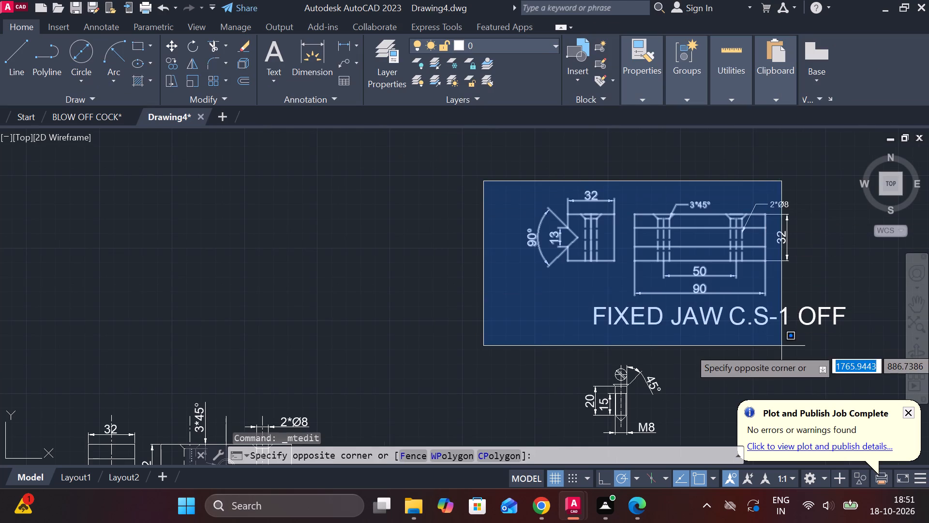
{"action": "left_click", "coordinate": [857, 350]}
{"action": "key", "text": "m"}
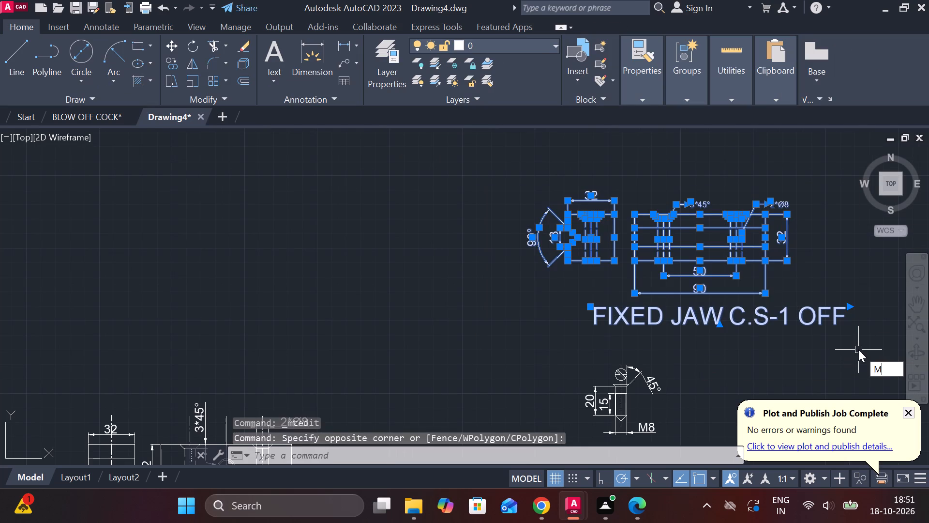
{"action": "left_click", "coordinate": [820, 384]}
{"action": "scroll", "coordinate": [797, 356], "scroll_direction": "down", "scroll_amount": 1}
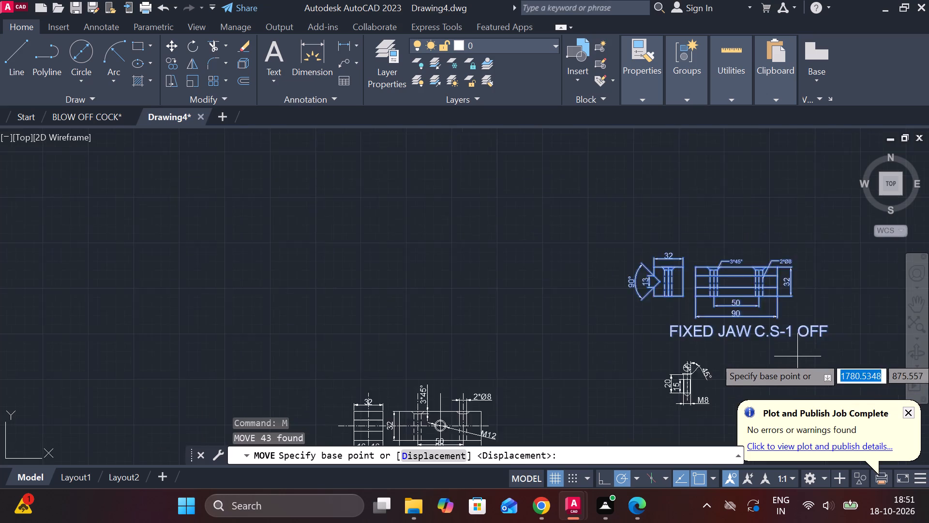
{"action": "scroll", "coordinate": [797, 356], "scroll_direction": "down", "scroll_amount": 1}
{"action": "left_click", "coordinate": [777, 248]}
{"action": "middle_click_drag", "start_coordinate": [480, 236], "coordinate": [484, 237]}
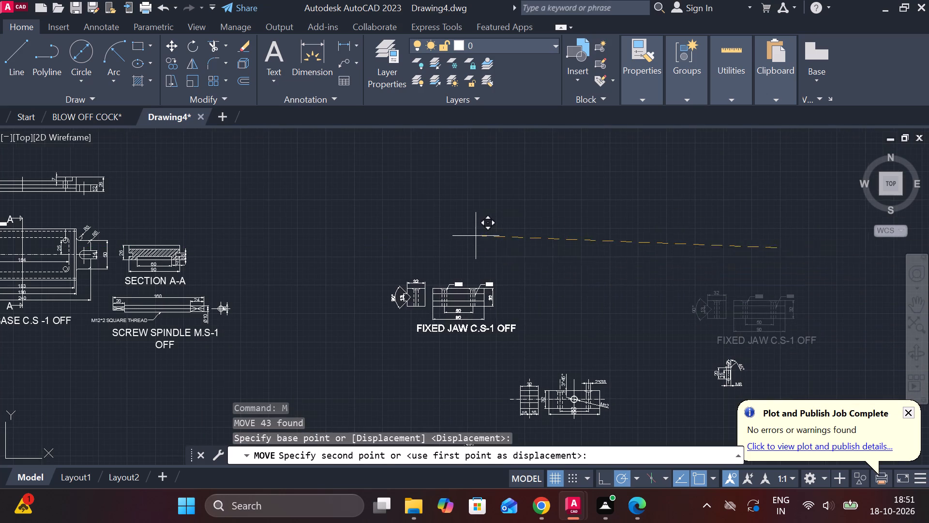
{"action": "middle_click_drag", "start_coordinate": [484, 237], "coordinate": [594, 182]}
{"action": "middle_click_drag", "start_coordinate": [434, 247], "coordinate": [576, 250]}
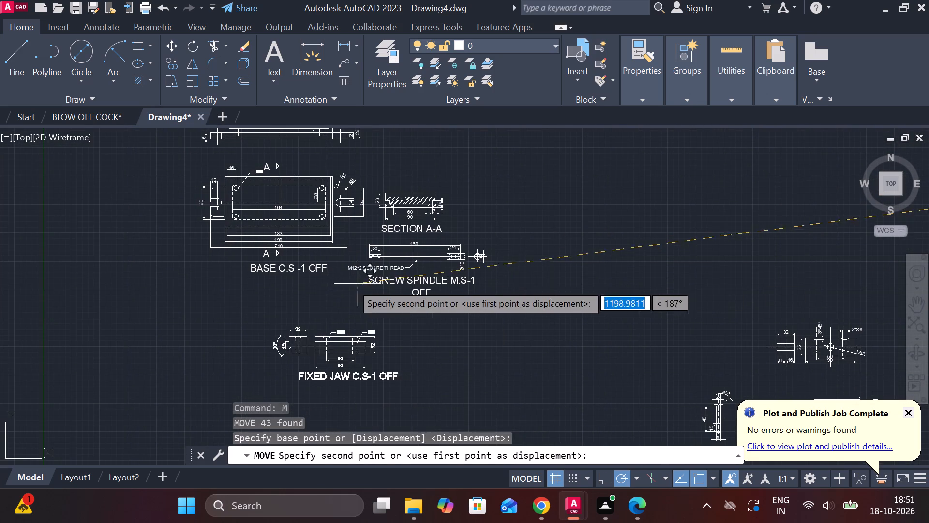
{"action": "middle_click_drag", "start_coordinate": [346, 266], "coordinate": [345, 342]}
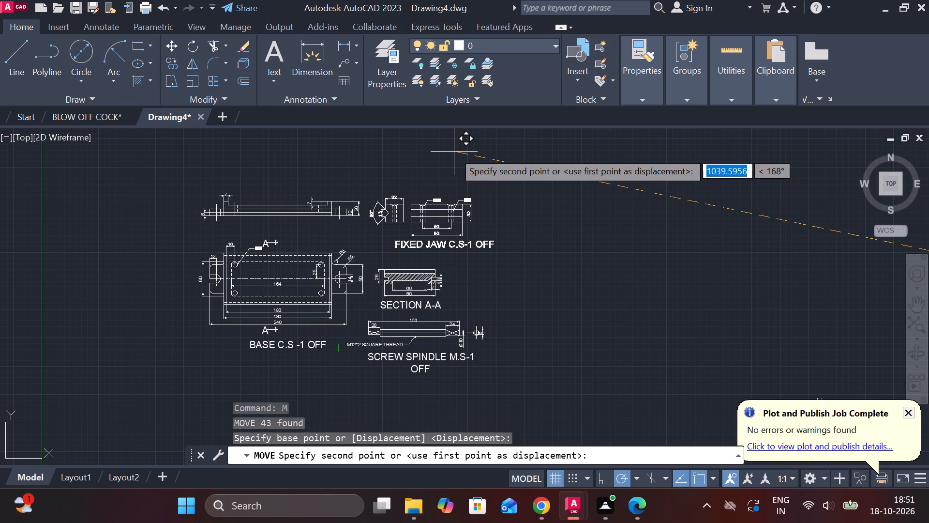
{"action": "left_click", "coordinate": [455, 152]}
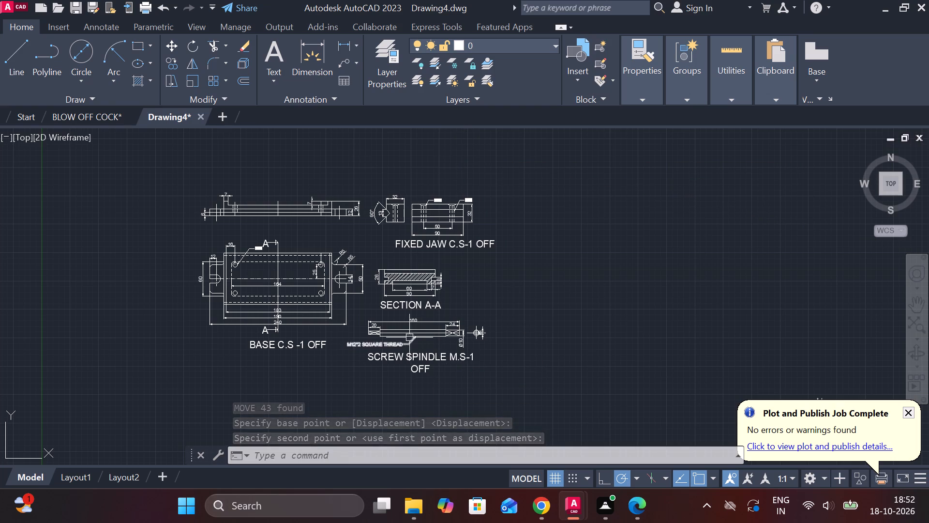
Lengthen the vertical A-A section line upward from the base's plan view to the bottom edge of its front view.
{"action": "scroll", "coordinate": [286, 263], "scroll_direction": "up", "scroll_amount": 2}
{"action": "middle_click_drag", "start_coordinate": [303, 268], "coordinate": [356, 315]}
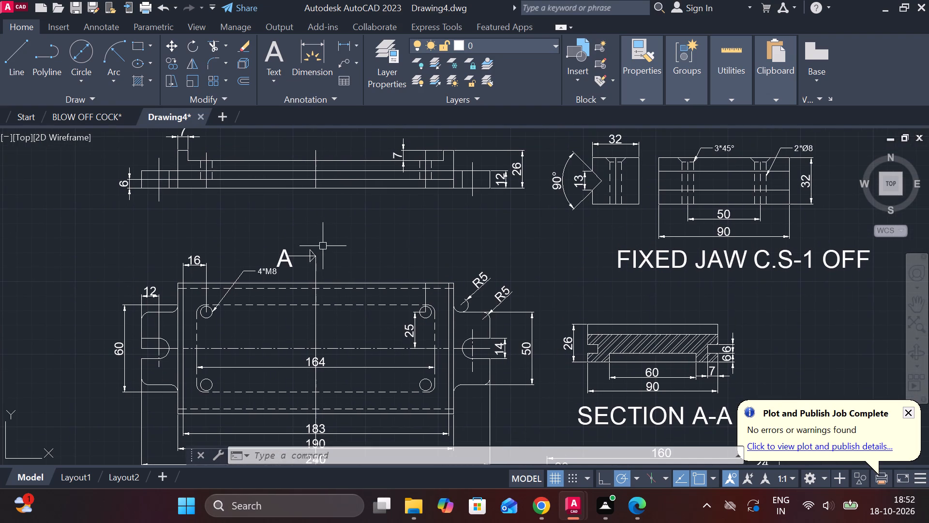
{"action": "left_click", "coordinate": [315, 275]}
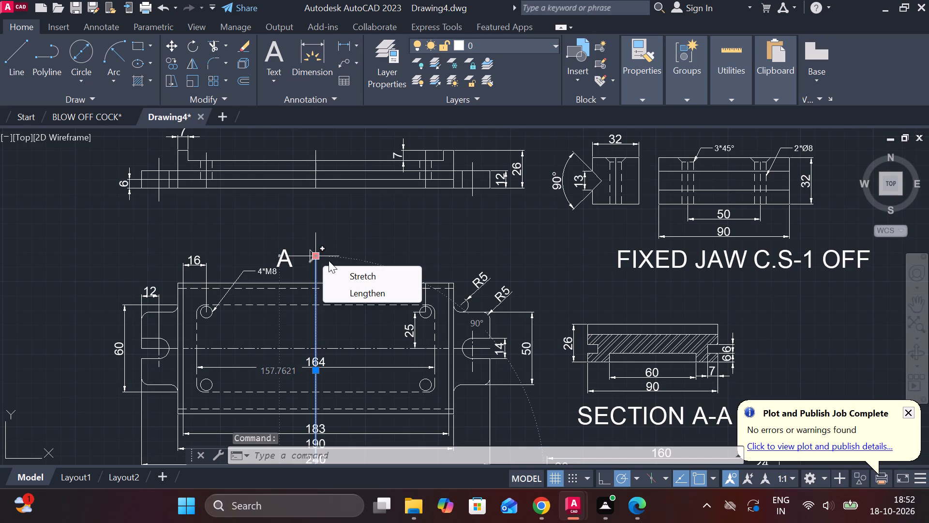
{"action": "left_click", "coordinate": [358, 294]}
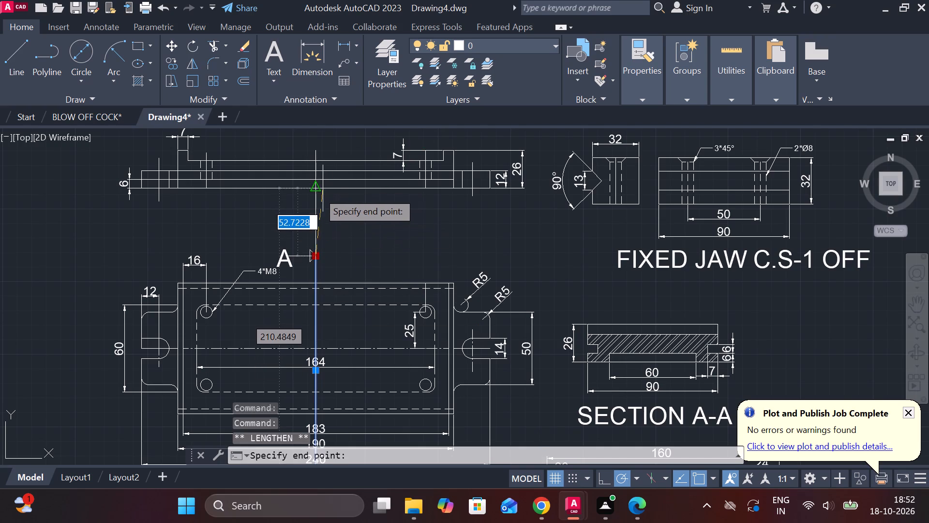
{"action": "left_click", "coordinate": [317, 192]}
{"action": "scroll", "coordinate": [392, 238], "scroll_direction": "down", "scroll_amount": 1}
{"action": "middle_click_drag", "start_coordinate": [394, 238], "coordinate": [406, 240]}
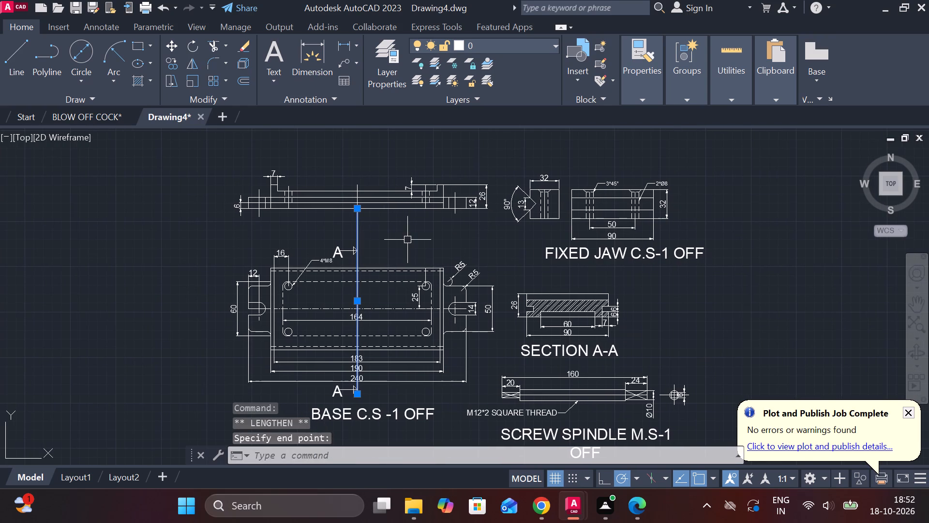
{"action": "key", "text": "Escape"}
Move the base's front view with its dimensions straight down, closer to the plan view and aligned on the section line.
{"action": "left_click", "coordinate": [223, 175]}
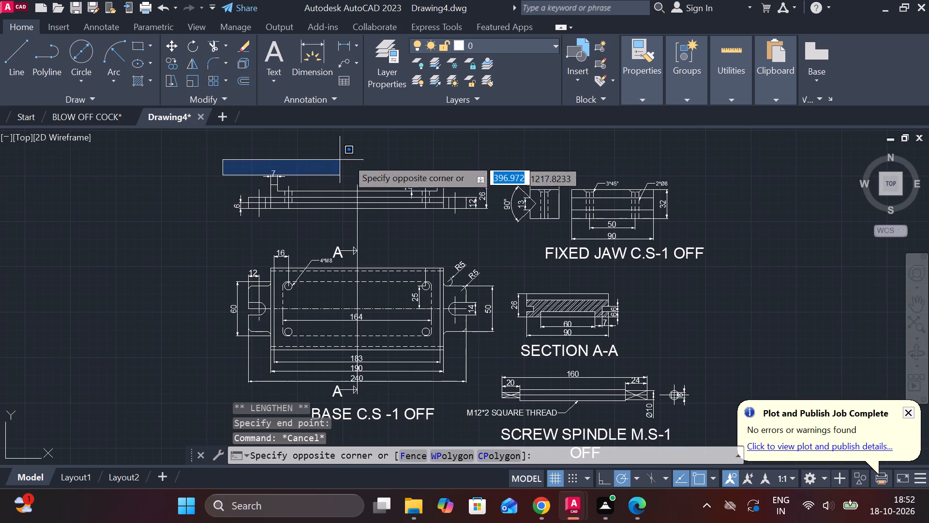
{"action": "left_click", "coordinate": [495, 229]}
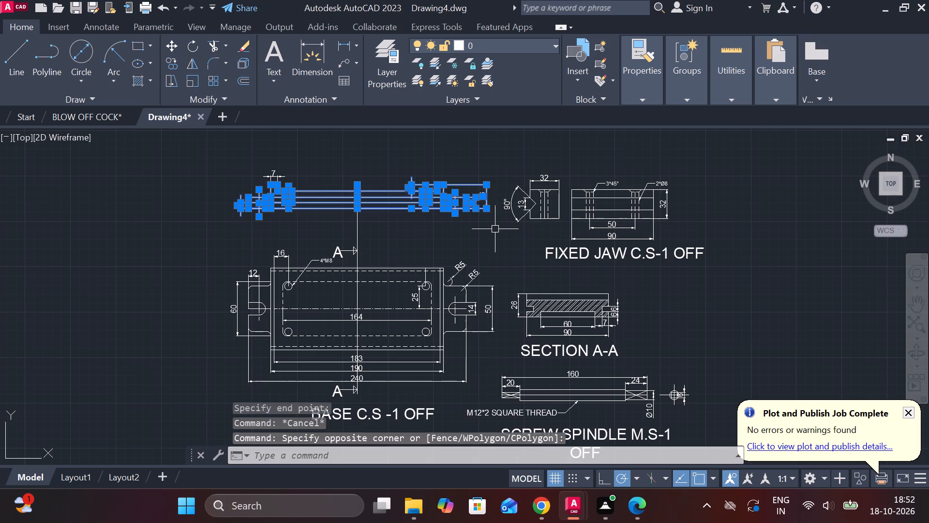
{"action": "key", "text": "m"}
{"action": "key", "text": "Return"}
{"action": "scroll", "coordinate": [371, 184], "scroll_direction": "up", "scroll_amount": 2}
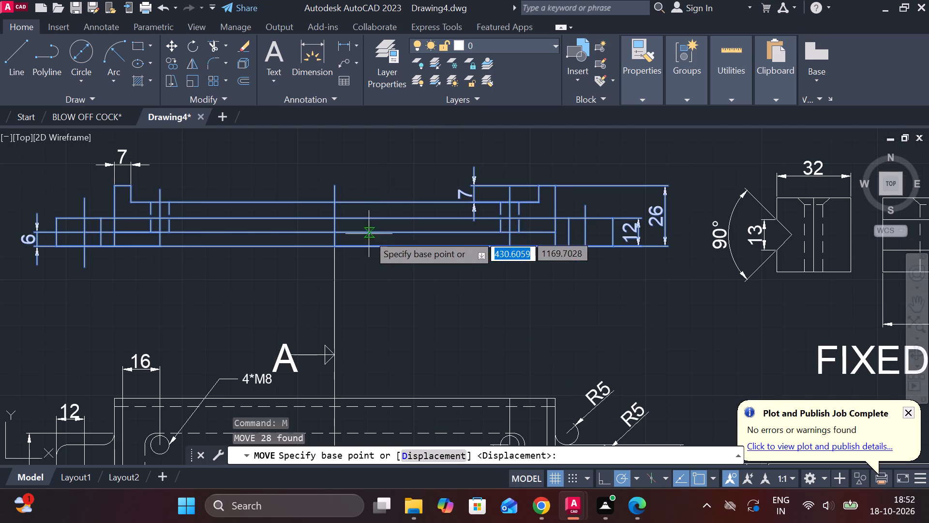
{"action": "left_click", "coordinate": [339, 246]}
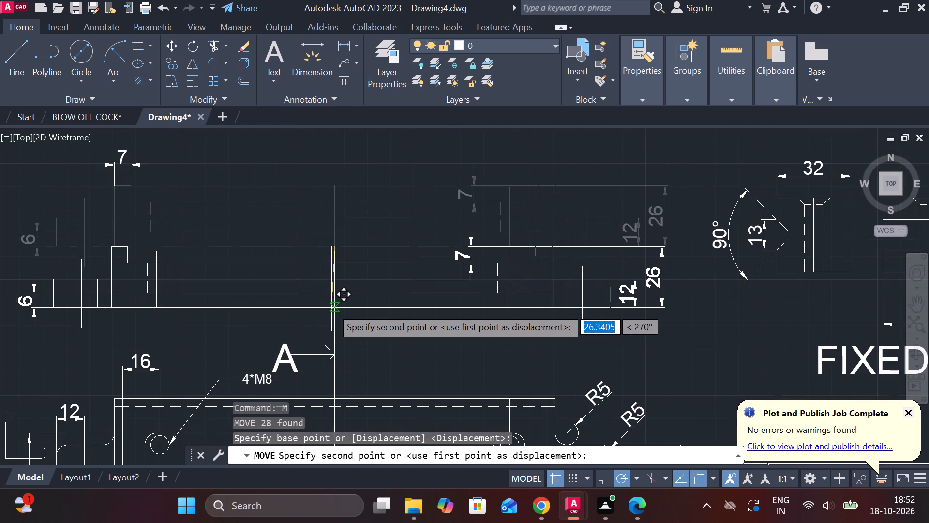
{"action": "left_click", "coordinate": [333, 305]}
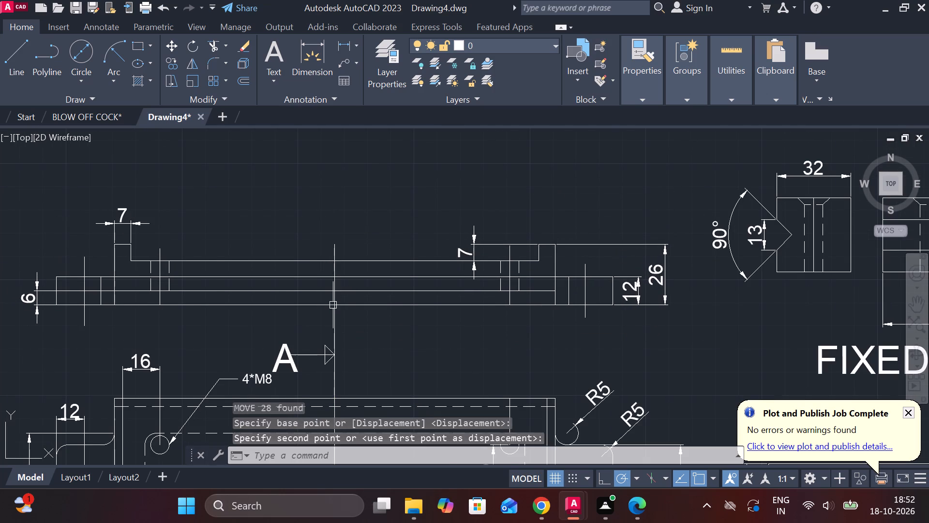
Change the linetype of the vertical A-A section line through the base to CENTER2.
{"action": "scroll", "coordinate": [360, 308], "scroll_direction": "down", "scroll_amount": 2}
{"action": "middle_click_drag", "start_coordinate": [387, 308], "coordinate": [407, 217]}
{"action": "key", "text": "Escape"}
{"action": "left_click", "coordinate": [367, 259]}
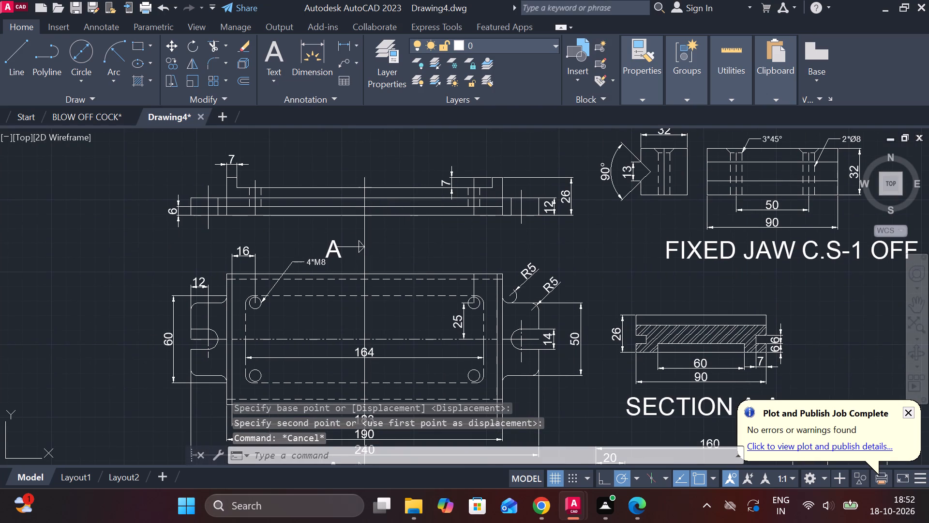
{"action": "left_click", "coordinate": [642, 97]}
{"action": "left_click", "coordinate": [753, 148]}
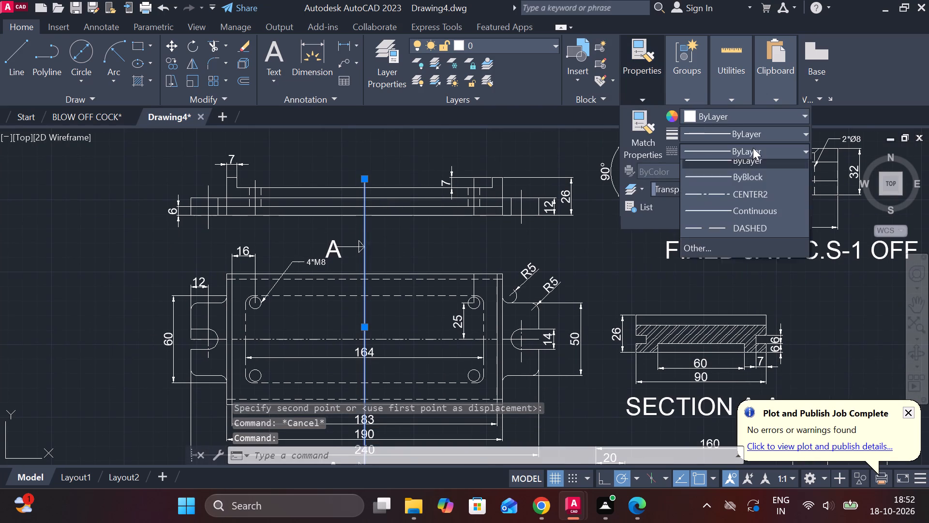
{"action": "left_click", "coordinate": [727, 200]}
{"action": "key", "text": "Escape"}
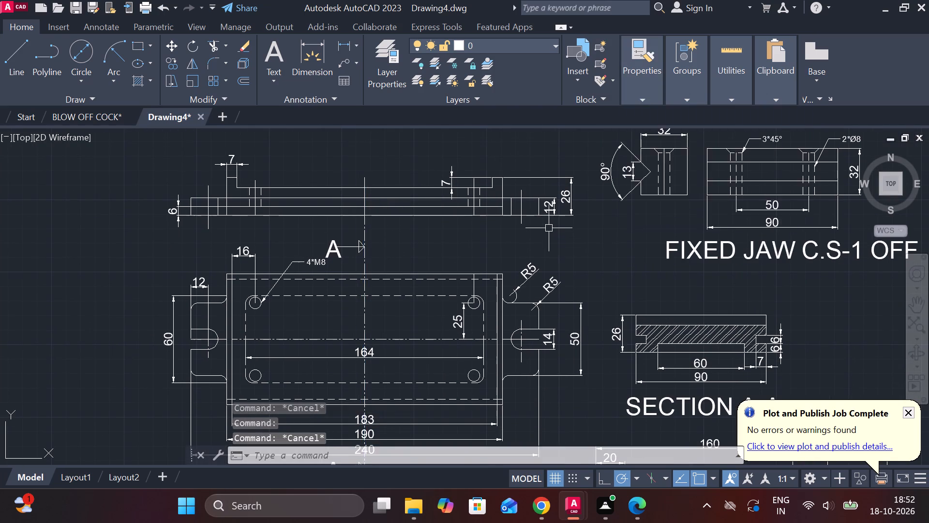
Paste a copy of the SECTION A-A caption below the small M8 screw with the 45° head.
{"action": "scroll", "coordinate": [549, 228], "scroll_direction": "down", "scroll_amount": 2}
{"action": "middle_click_drag", "start_coordinate": [680, 261], "coordinate": [524, 225]}
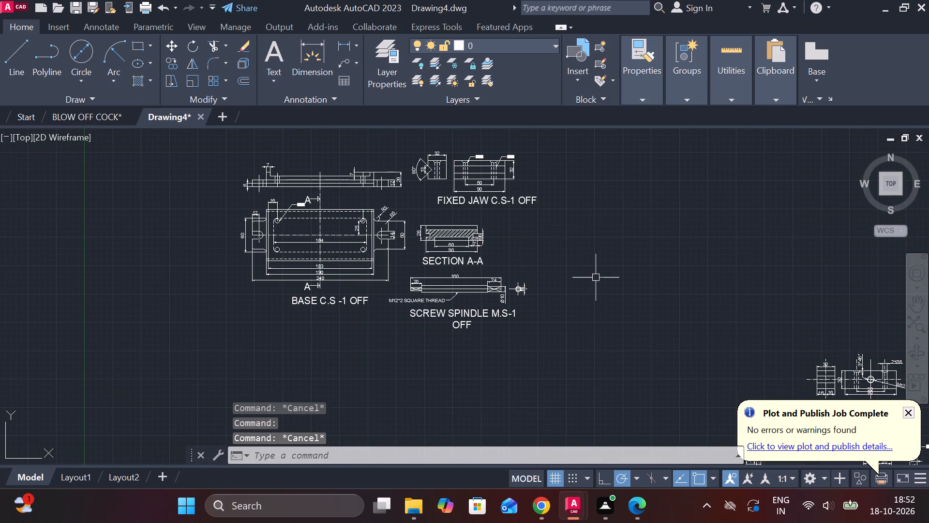
{"action": "middle_click_drag", "start_coordinate": [583, 278], "coordinate": [378, 180]}
{"action": "middle_click_drag", "start_coordinate": [536, 231], "coordinate": [453, 199]}
{"action": "middle_click_drag", "start_coordinate": [734, 263], "coordinate": [689, 280]}
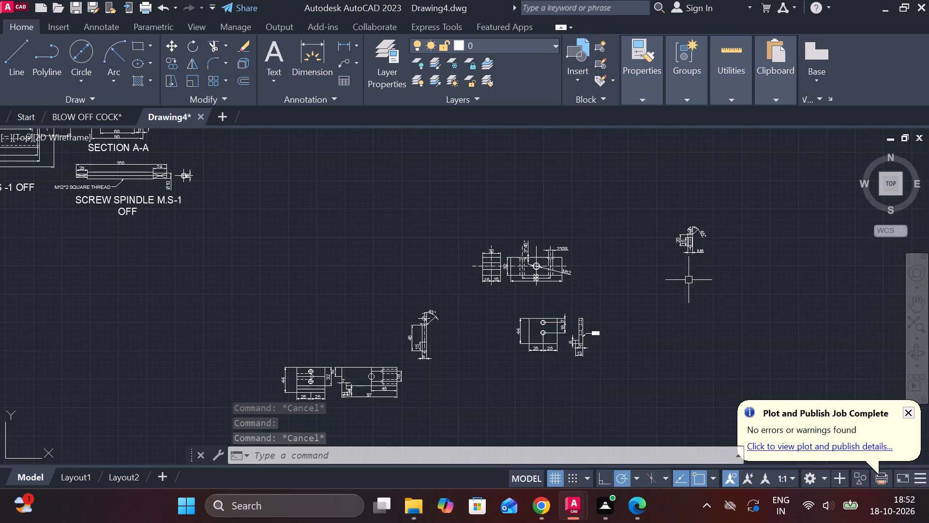
{"action": "scroll", "coordinate": [689, 267], "scroll_direction": "up", "scroll_amount": 3}
{"action": "middle_click_drag", "start_coordinate": [699, 255], "coordinate": [647, 319]}
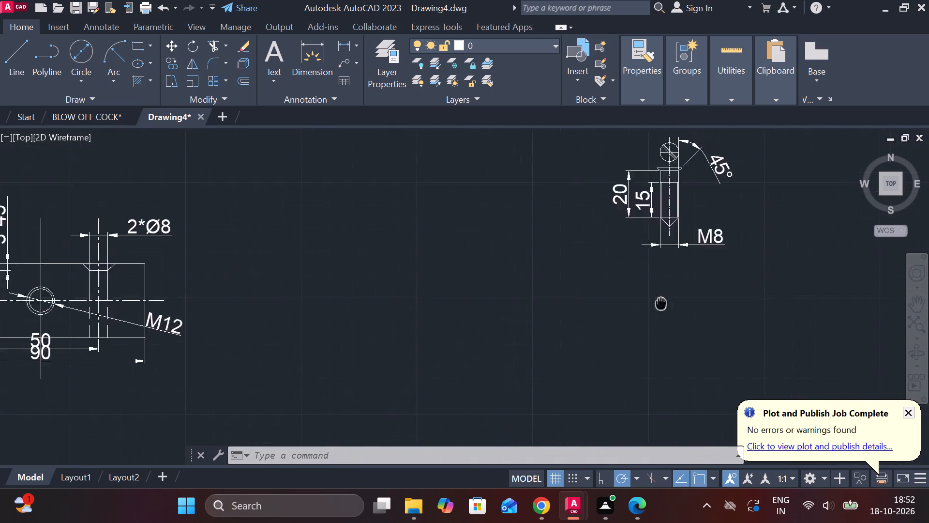
{"action": "middle_click_drag", "start_coordinate": [647, 319], "coordinate": [597, 345]}
{"action": "key", "text": "ctrl+v"}
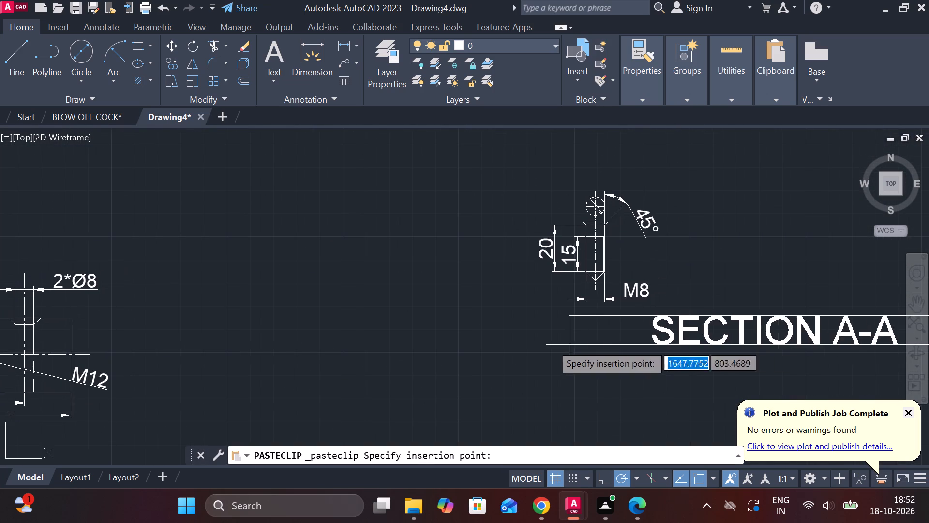
{"action": "left_click", "coordinate": [409, 341]}
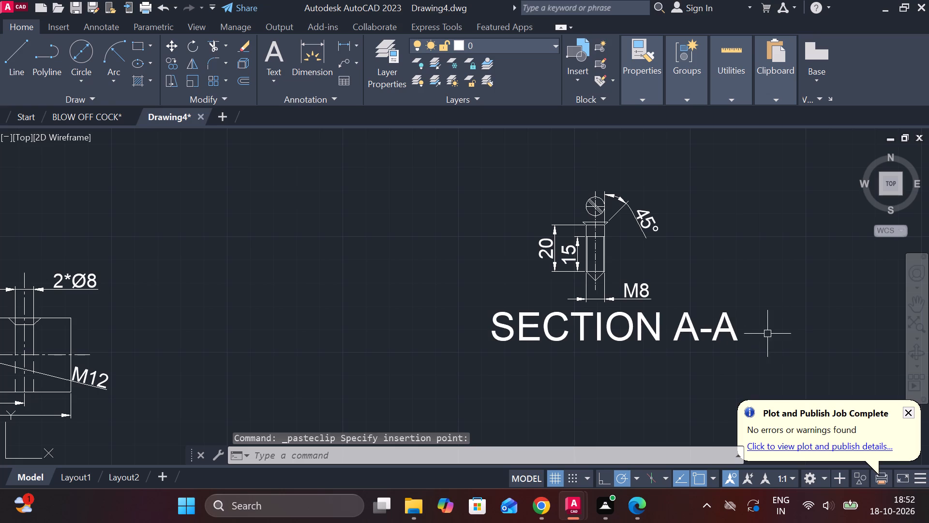
Rewrite the pasted caption under the M8 screw as "CSK HEAD SCREW M.S-2 OFF".
{"action": "double_click", "coordinate": [662, 331]}
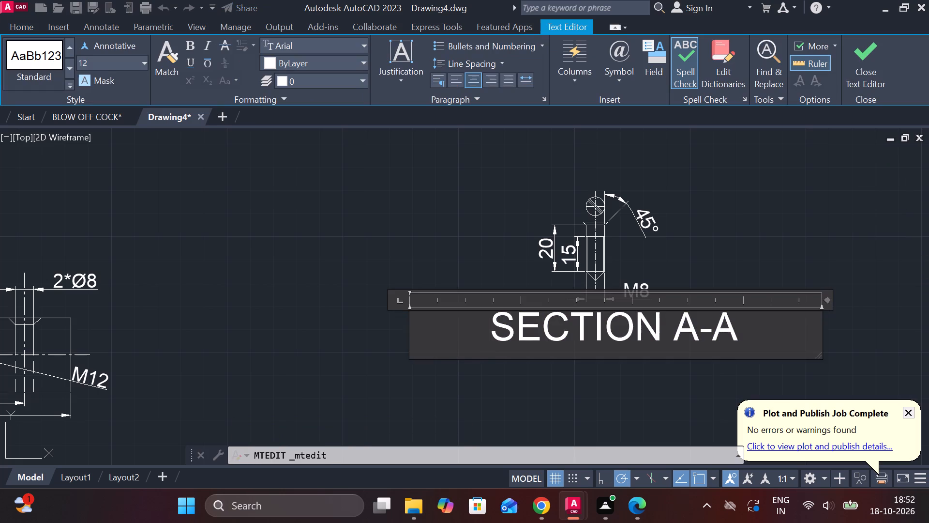
{"action": "left_click", "coordinate": [775, 338]}
{"action": "key", "text": "BackSpace"}
{"action": "key", "text": "BackSpace"}
{"action": "key", "text": "BackSpace"}
{"action": "key", "text": "BackSpace"}
{"action": "key", "text": "BackSpace"}
{"action": "key", "text": "BackSpace"}
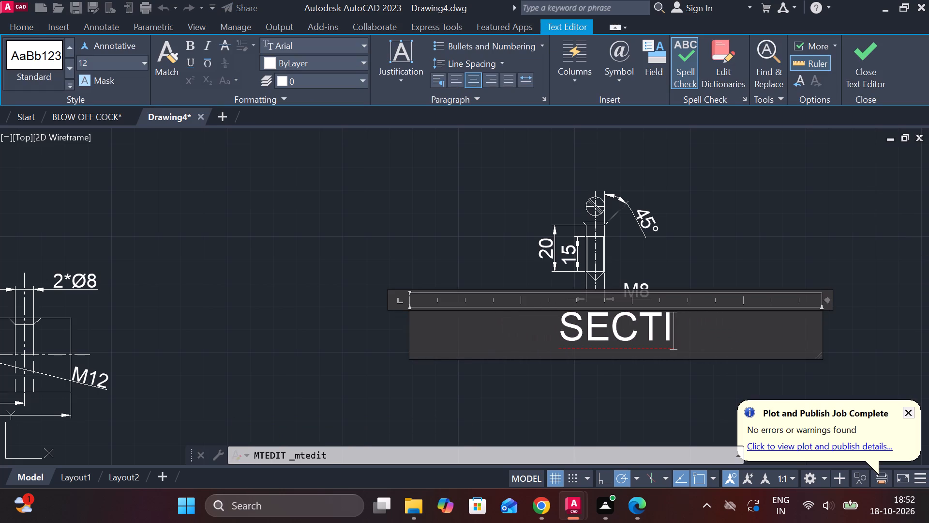
{"action": "key", "text": "BackSpace"}
{"action": "key", "text": "BackSpace"}
{"action": "key", "text": "BackSpace"}
{"action": "key", "text": "BackSpace"}
{"action": "key", "text": "BackSpace"}
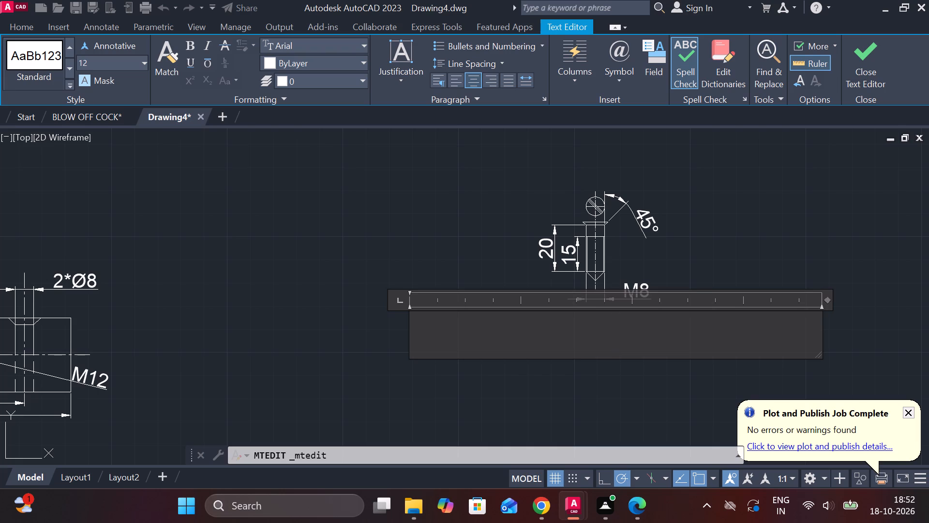
{"action": "key", "text": "c"}
{"action": "key", "text": "s"}
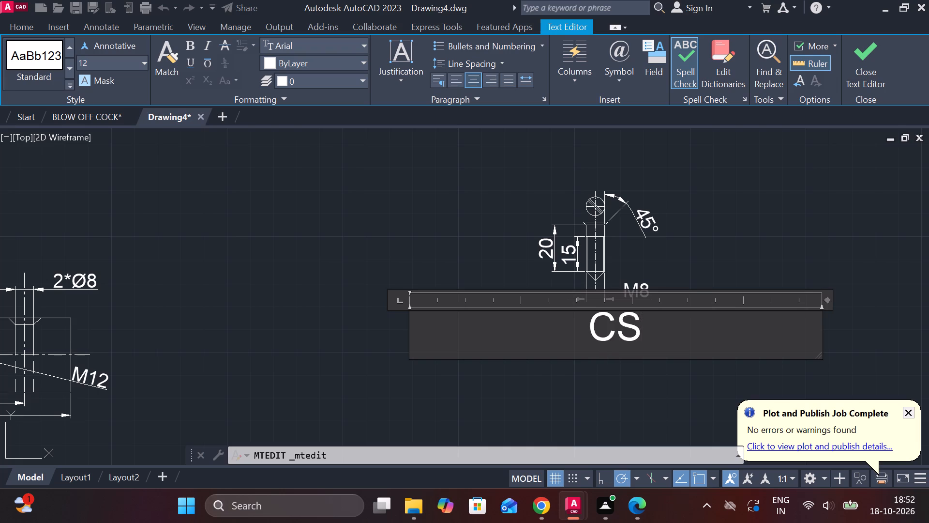
{"action": "type", "text": "K HEAD SCR"}
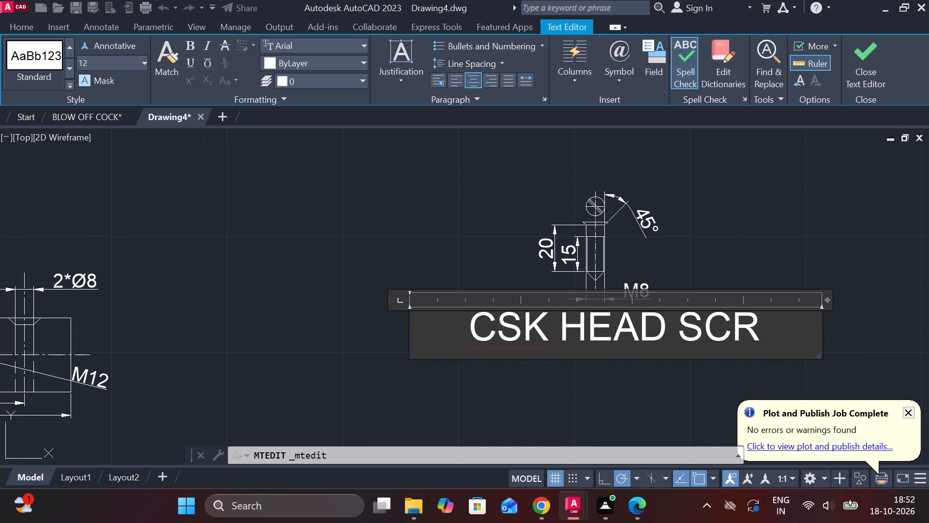
{"action": "type", "text": "EW"}
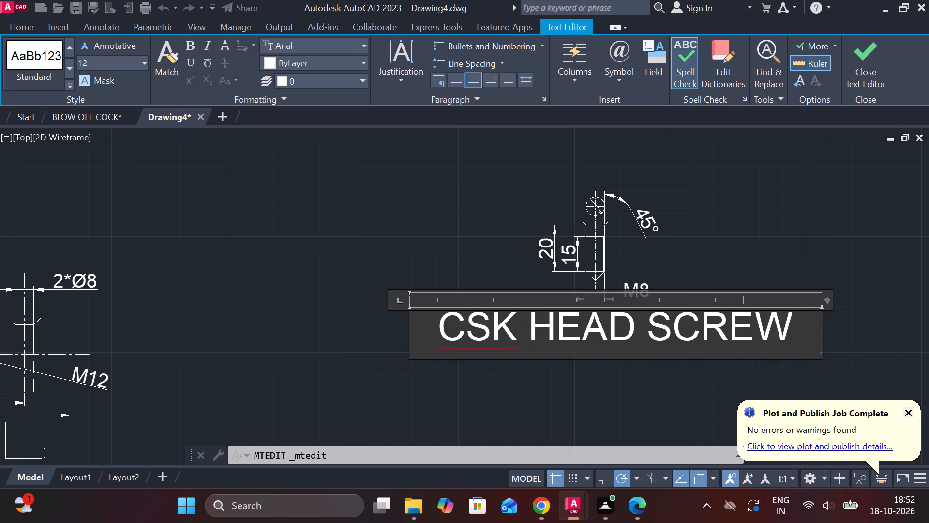
{"action": "key", "text": "space"}
{"action": "type", "text": "M."}
{"action": "key", "text": "s"}
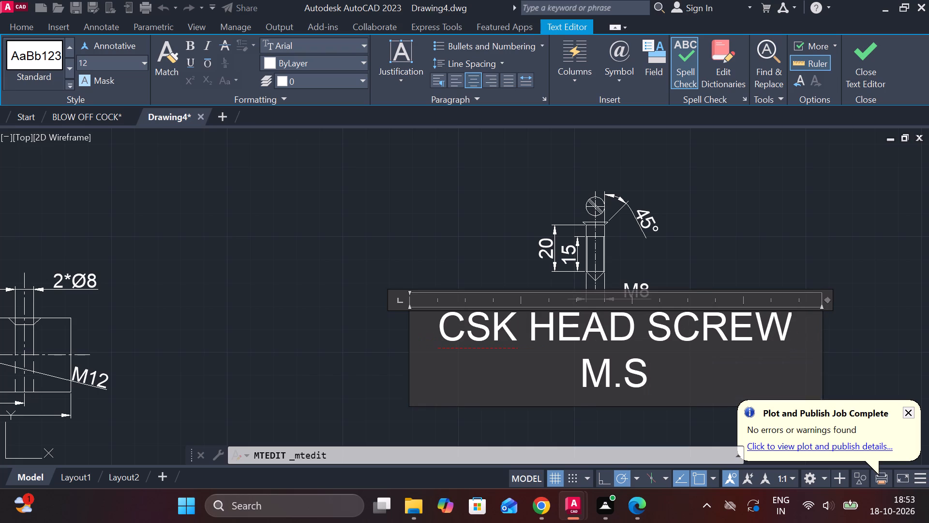
{"action": "type", "text": "-2"}
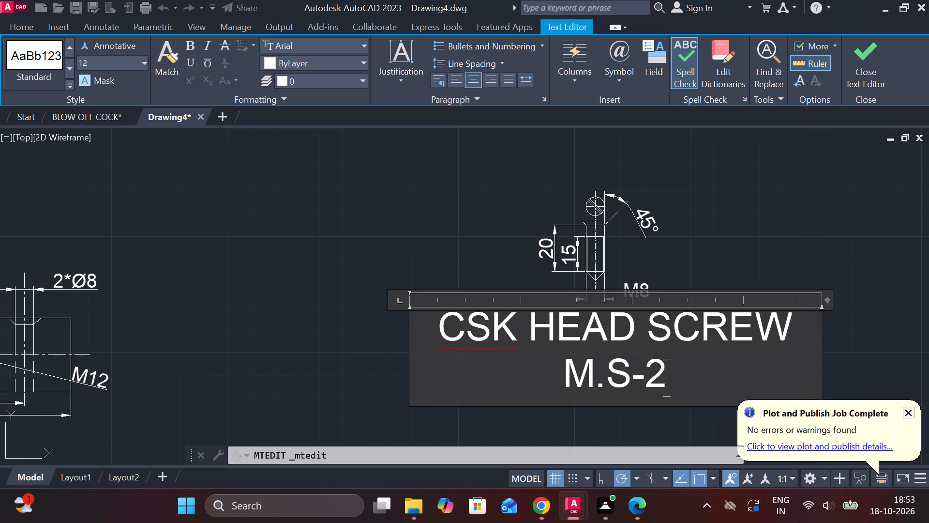
{"action": "key", "text": "space"}
{"action": "type", "text": "OFF"}
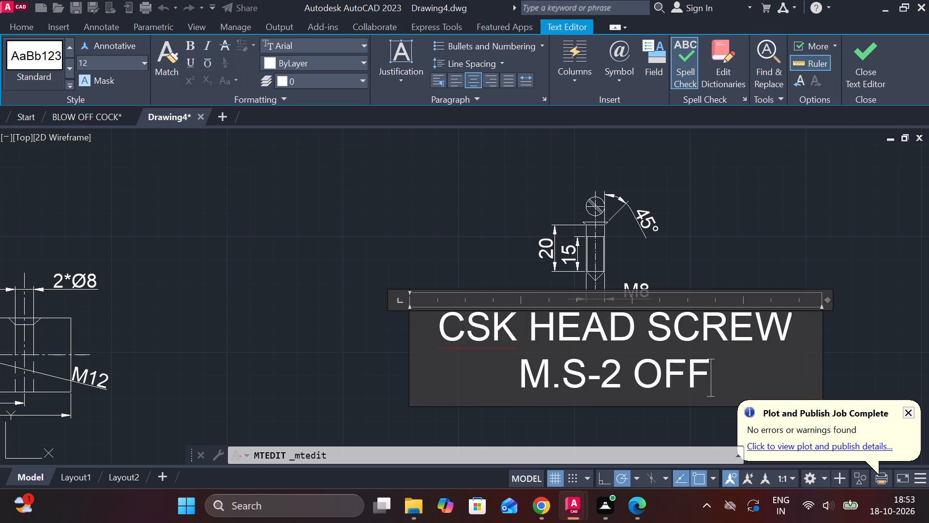
{"action": "left_click", "coordinate": [874, 62]}
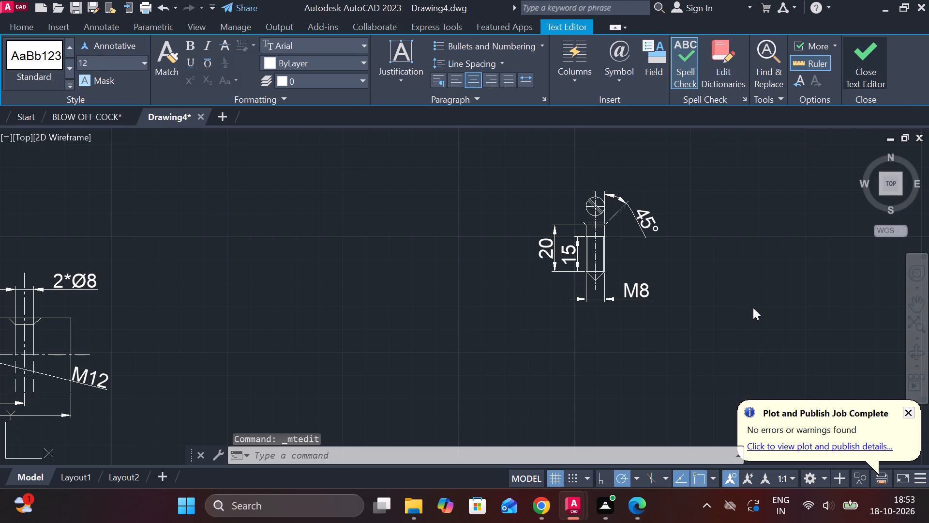
Move the M8 countersunk screw view with its dimensions and caption beside the SECTION A-A view, above the screw spindle's end view.
{"action": "middle_click", "coordinate": [634, 326]}
{"action": "scroll", "coordinate": [634, 326], "scroll_direction": "down", "scroll_amount": 2}
{"action": "middle_click_drag", "start_coordinate": [645, 328], "coordinate": [578, 282]}
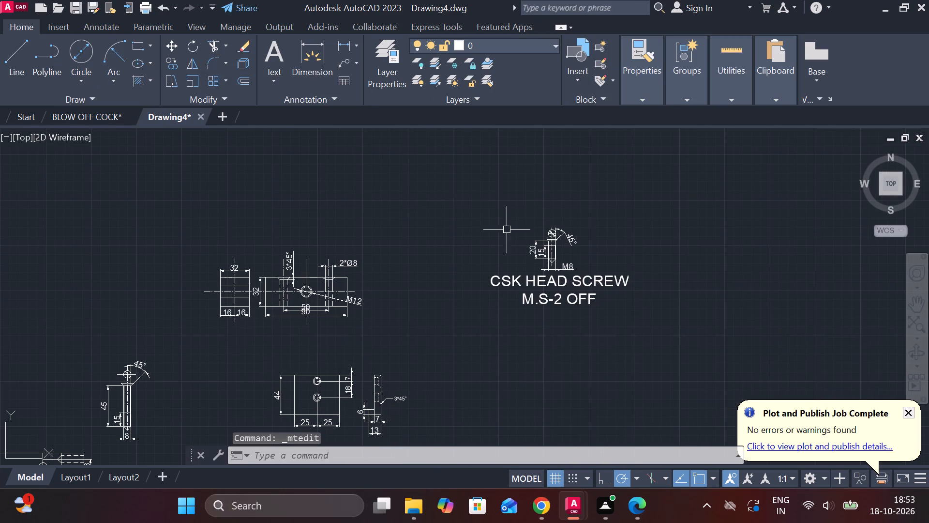
{"action": "left_click", "coordinate": [442, 188]}
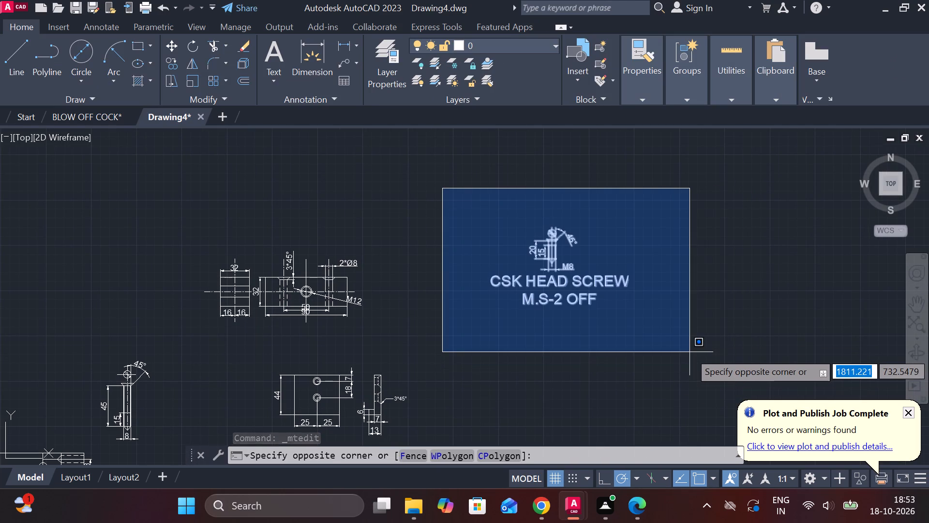
{"action": "scroll", "coordinate": [689, 352], "scroll_direction": "up", "scroll_amount": 2}
{"action": "middle_click_drag", "start_coordinate": [660, 342], "coordinate": [718, 385]}
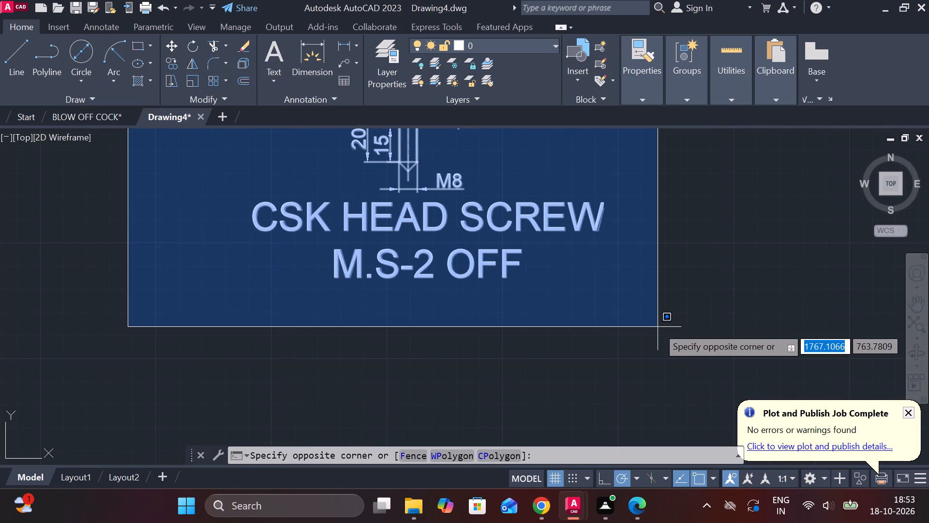
{"action": "left_click", "coordinate": [656, 334]}
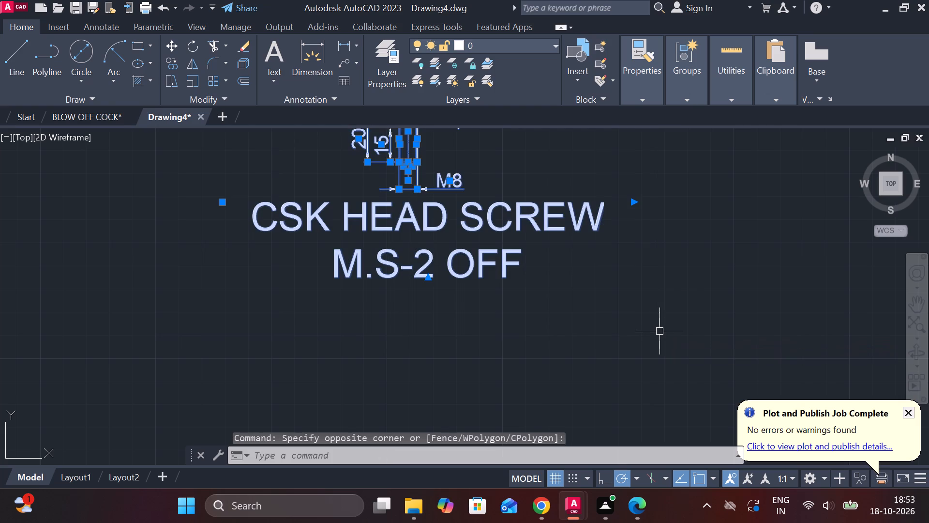
{"action": "key", "text": "m"}
{"action": "key", "text": "Return"}
{"action": "left_click", "coordinate": [660, 327]}
{"action": "scroll", "coordinate": [603, 318], "scroll_direction": "down", "scroll_amount": 2}
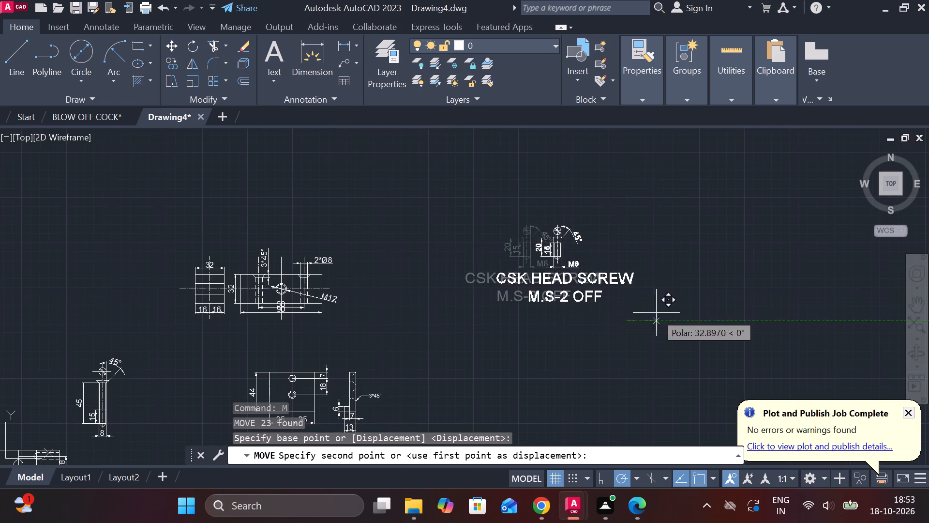
{"action": "middle_click_drag", "start_coordinate": [550, 294], "coordinate": [672, 292]}
{"action": "scroll", "coordinate": [636, 282], "scroll_direction": "down", "scroll_amount": 1}
{"action": "middle_click_drag", "start_coordinate": [454, 286], "coordinate": [677, 258]}
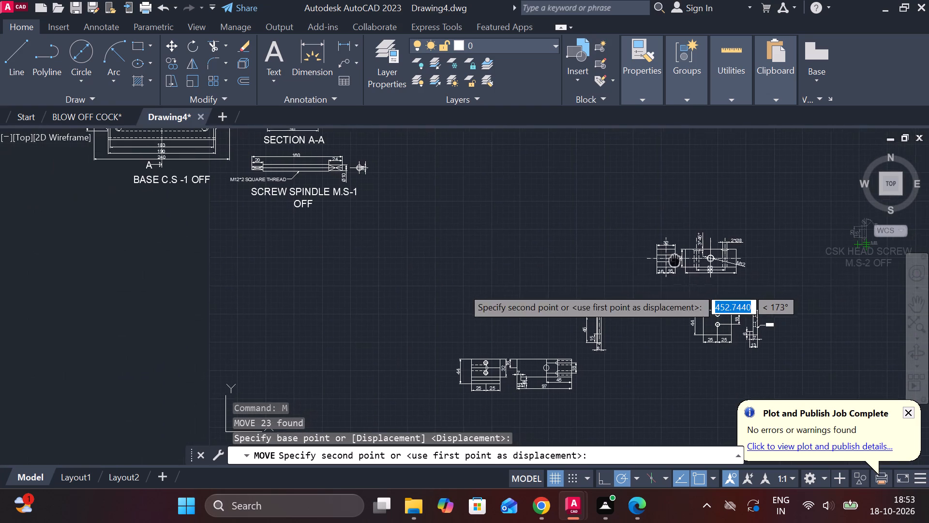
{"action": "middle_click_drag", "start_coordinate": [442, 287], "coordinate": [479, 383]}
{"action": "scroll", "coordinate": [490, 250], "scroll_direction": "up", "scroll_amount": 2}
{"action": "left_click", "coordinate": [477, 267]}
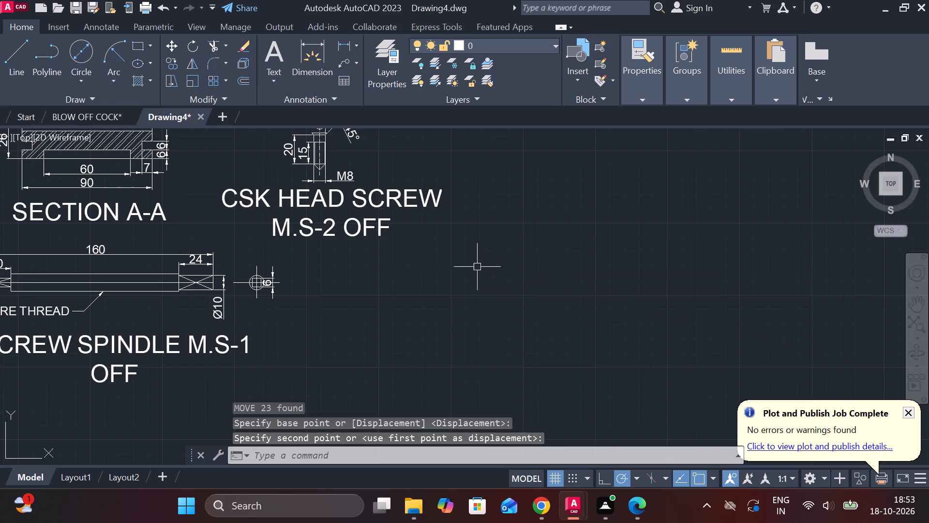
Paste a copy of the SECTION A-A caption below the block views with the M12 hole.
{"action": "scroll", "coordinate": [542, 293], "scroll_direction": "down", "scroll_amount": 3}
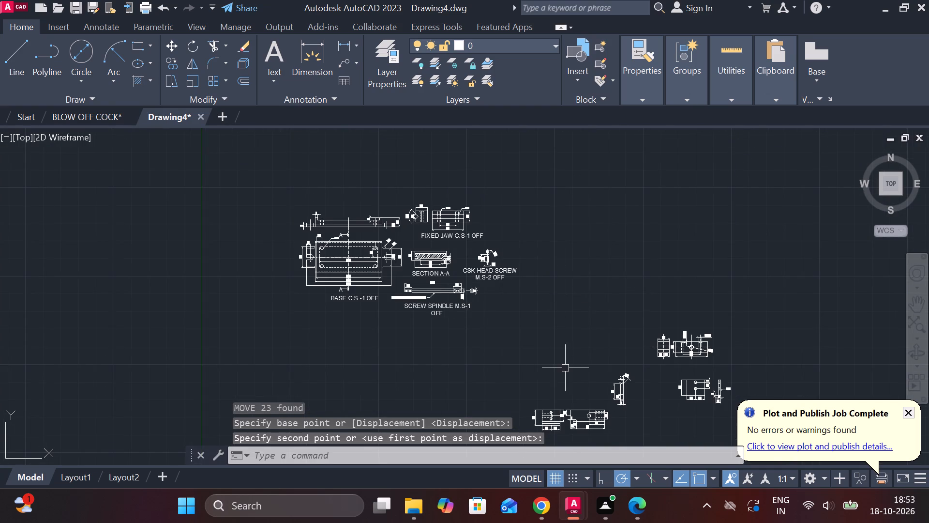
{"action": "middle_click_drag", "start_coordinate": [574, 375], "coordinate": [549, 276]}
{"action": "scroll", "coordinate": [693, 261], "scroll_direction": "up", "scroll_amount": 3}
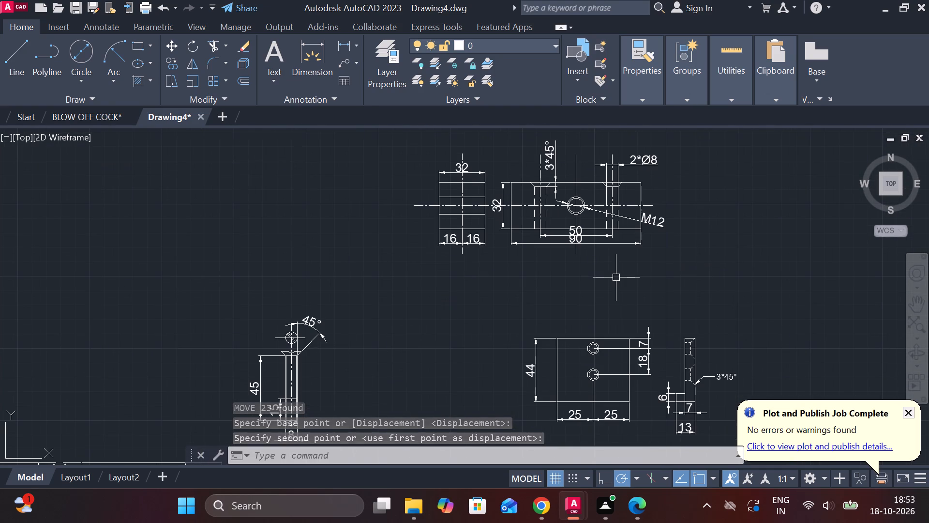
{"action": "key", "text": "ctrl+v"}
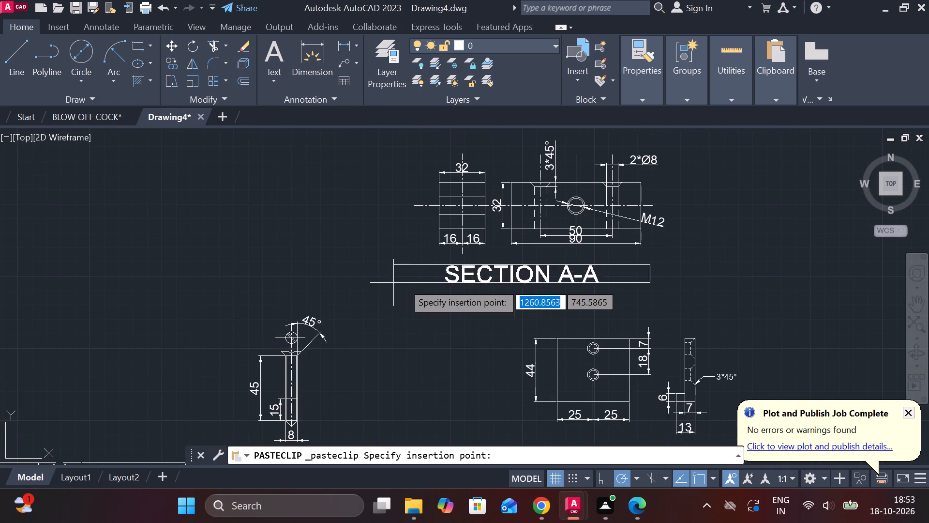
{"action": "scroll", "coordinate": [412, 283], "scroll_direction": "up", "scroll_amount": 2}
{"action": "middle_click_drag", "start_coordinate": [414, 299], "coordinate": [264, 293]}
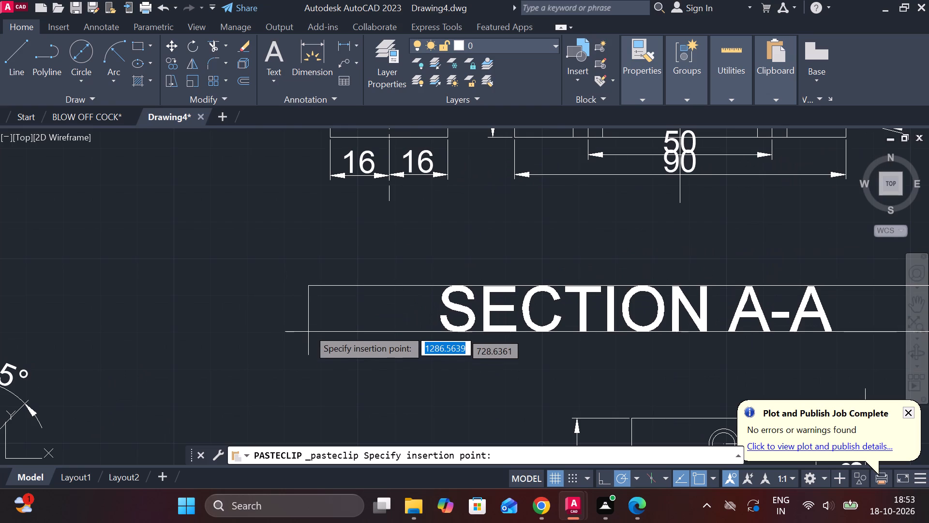
{"action": "left_click", "coordinate": [289, 312]}
Separate the overlapping 50 and 90 dimensions below the block's front view by shifting both dimension lines farther down.
{"action": "middle_click_drag", "start_coordinate": [660, 217], "coordinate": [576, 286]}
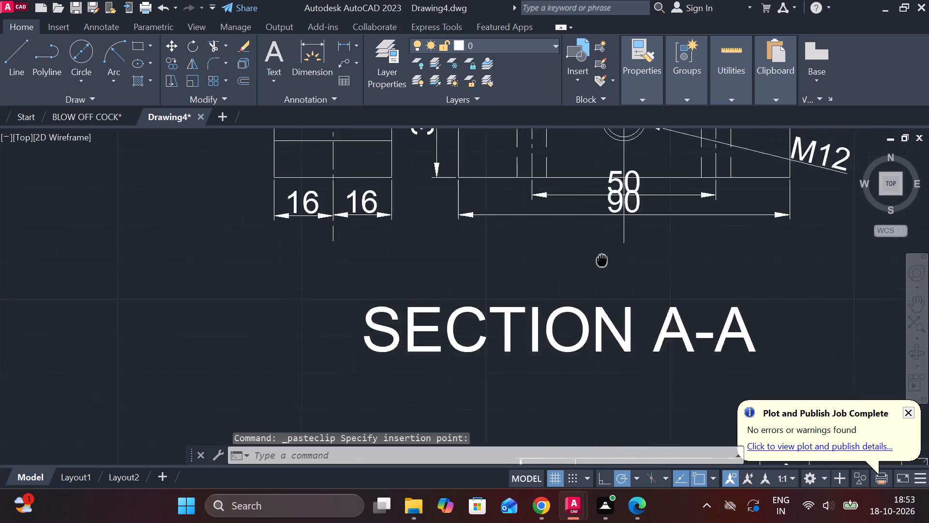
{"action": "middle_click_drag", "start_coordinate": [576, 286], "coordinate": [554, 310]}
{"action": "scroll", "coordinate": [557, 293], "scroll_direction": "up", "scroll_amount": 1}
{"action": "left_click", "coordinate": [573, 241]}
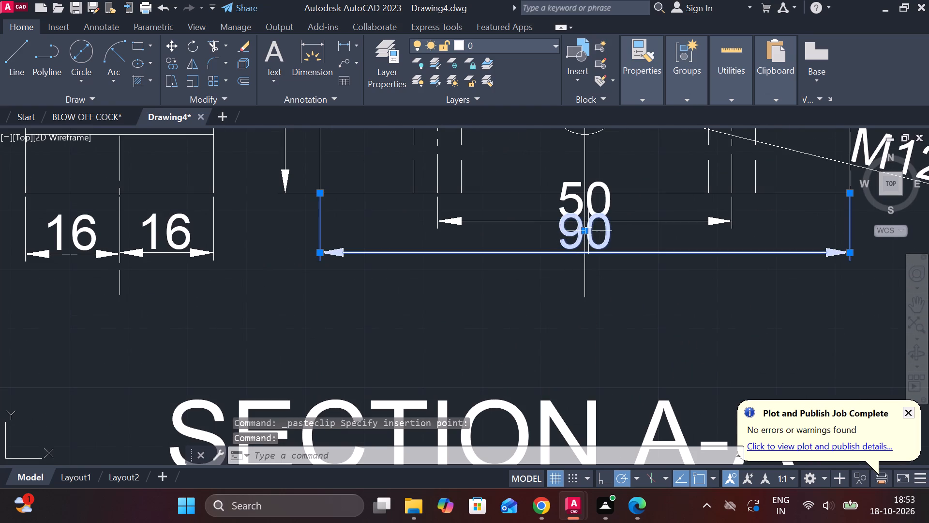
{"action": "left_click", "coordinate": [588, 231]}
{"action": "left_click", "coordinate": [583, 229]}
{"action": "left_click", "coordinate": [594, 304]}
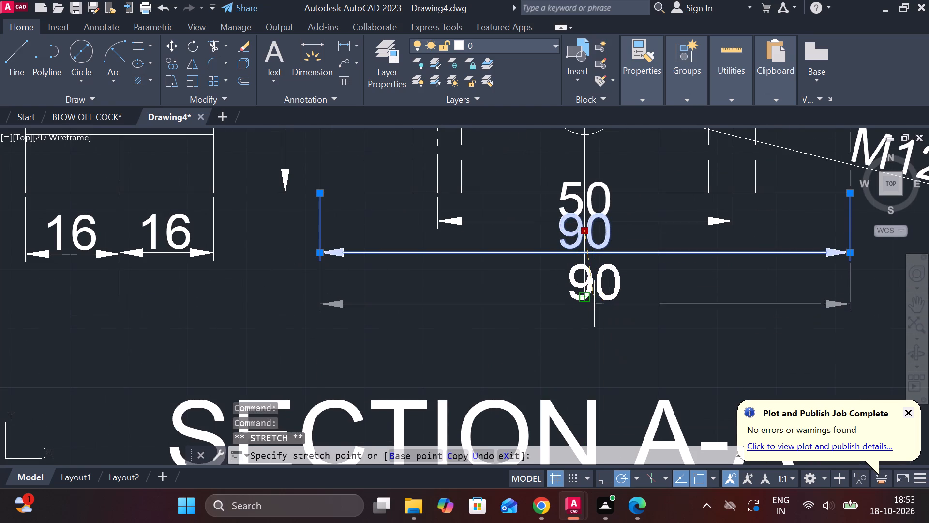
{"action": "left_click", "coordinate": [583, 198]}
{"action": "left_click", "coordinate": [584, 196]}
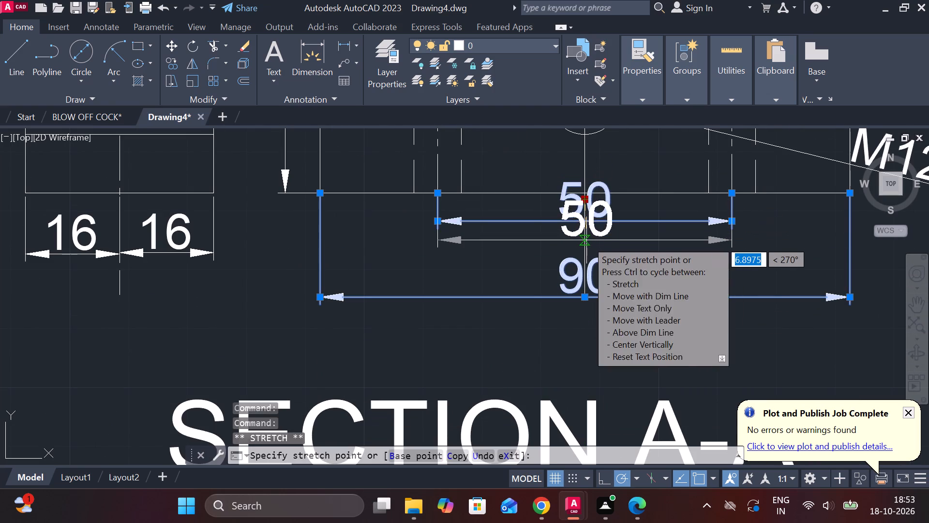
{"action": "left_click", "coordinate": [586, 245]}
{"action": "key", "text": "Escape"}
{"action": "scroll", "coordinate": [563, 307], "scroll_direction": "down", "scroll_amount": 1}
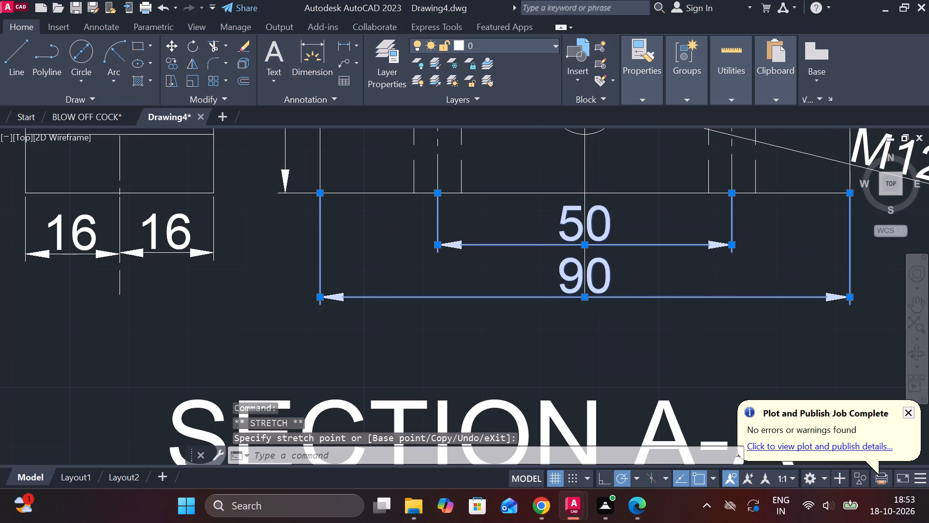
{"action": "key", "text": "Escape"}
Open the pasted caption under the block views for editing and clear its text.
{"action": "scroll", "coordinate": [673, 305], "scroll_direction": "down", "scroll_amount": 1}
{"action": "middle_click_drag", "start_coordinate": [681, 308], "coordinate": [688, 302]}
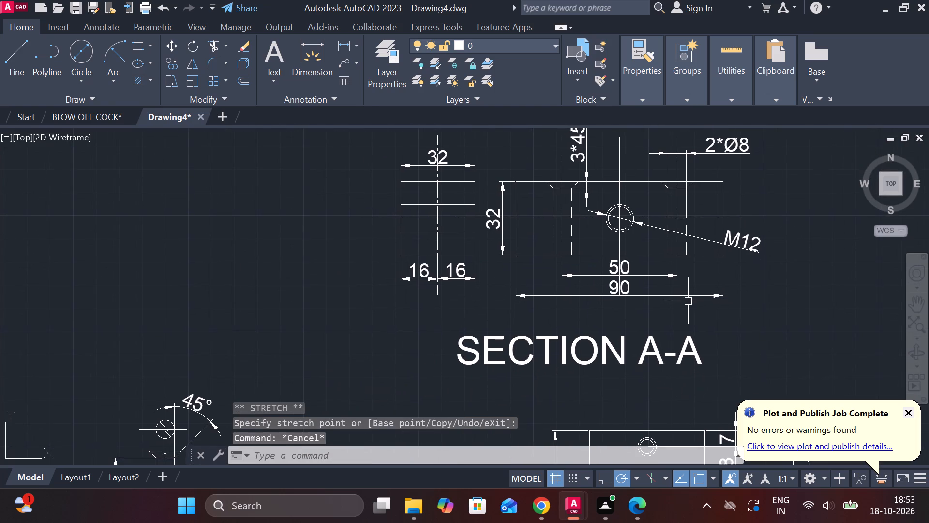
{"action": "middle_click_drag", "start_coordinate": [690, 300], "coordinate": [656, 241]}
{"action": "double_click", "coordinate": [453, 303]}
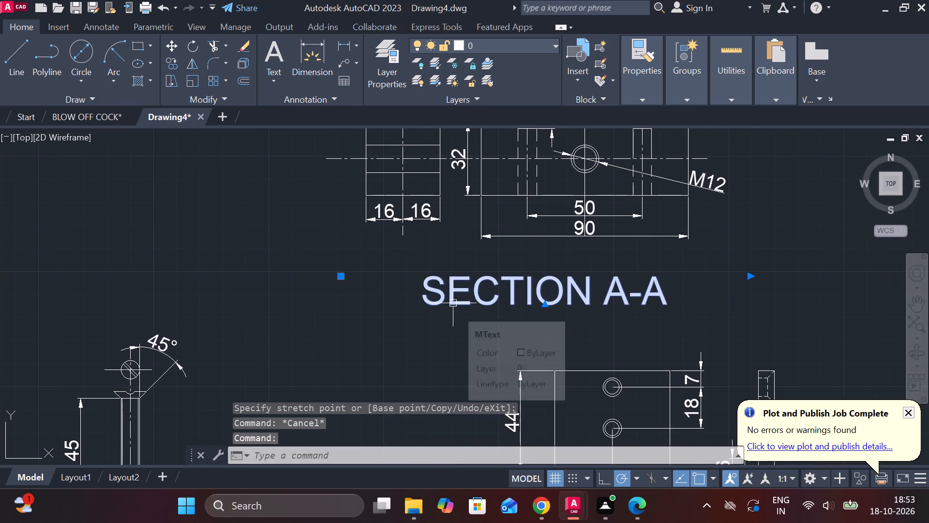
{"action": "left_click", "coordinate": [694, 308]}
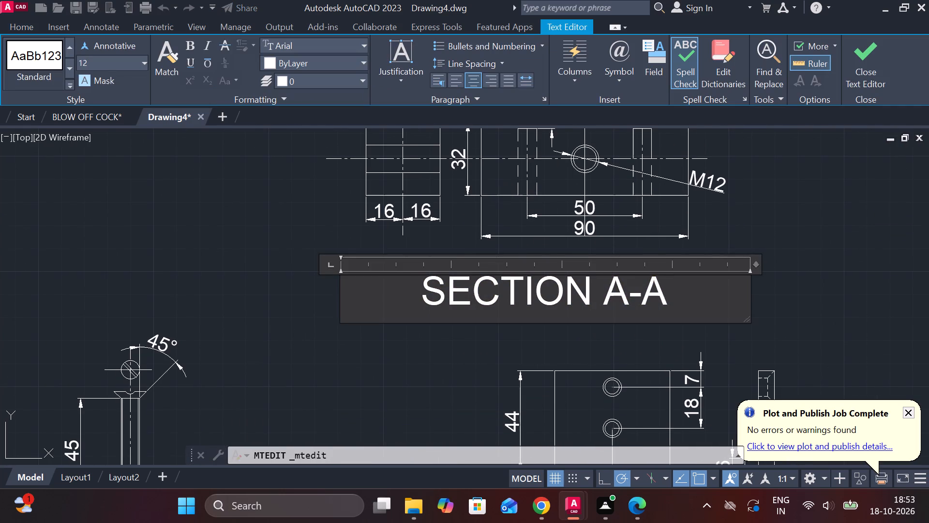
{"action": "key", "text": "BackSpace"}
{"action": "key", "text": "BackSpace"}
{"action": "key", "text": "BackSpace"}
{"action": "key", "text": "BackSpace"}
{"action": "key", "text": "BackSpace"}
{"action": "key", "text": "BackSpace"}
{"action": "key", "text": "BackSpace"}
{"action": "key", "text": "BackSpace"}
{"action": "key", "text": "BackSpace"}
{"action": "key", "text": "BackSpace"}
{"action": "key", "text": "BackSpace"}
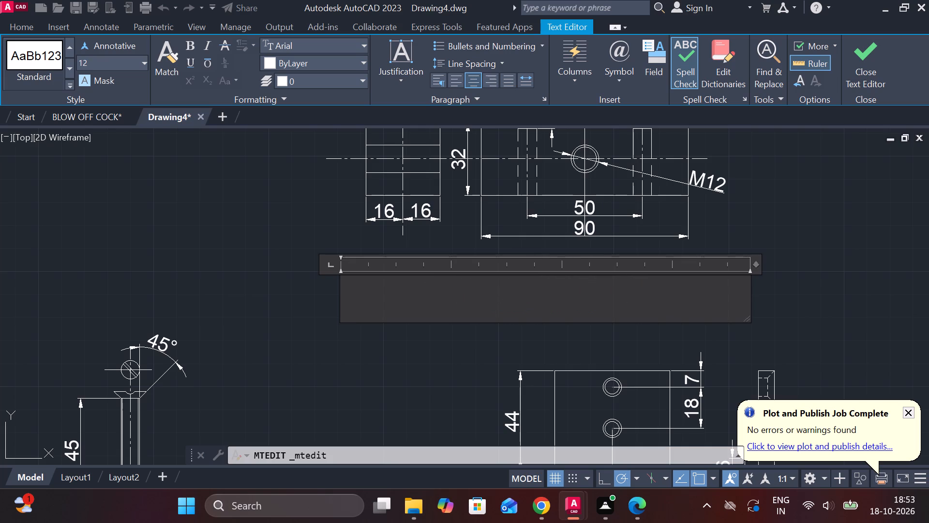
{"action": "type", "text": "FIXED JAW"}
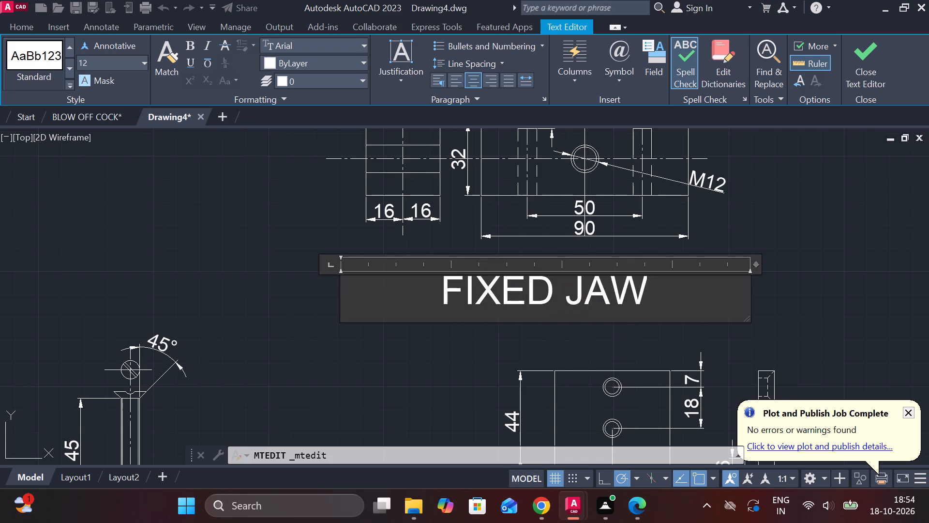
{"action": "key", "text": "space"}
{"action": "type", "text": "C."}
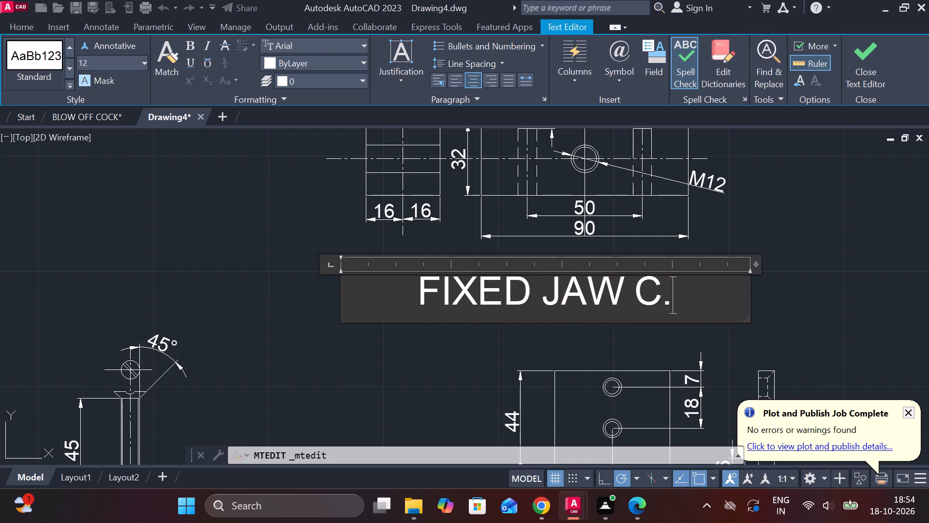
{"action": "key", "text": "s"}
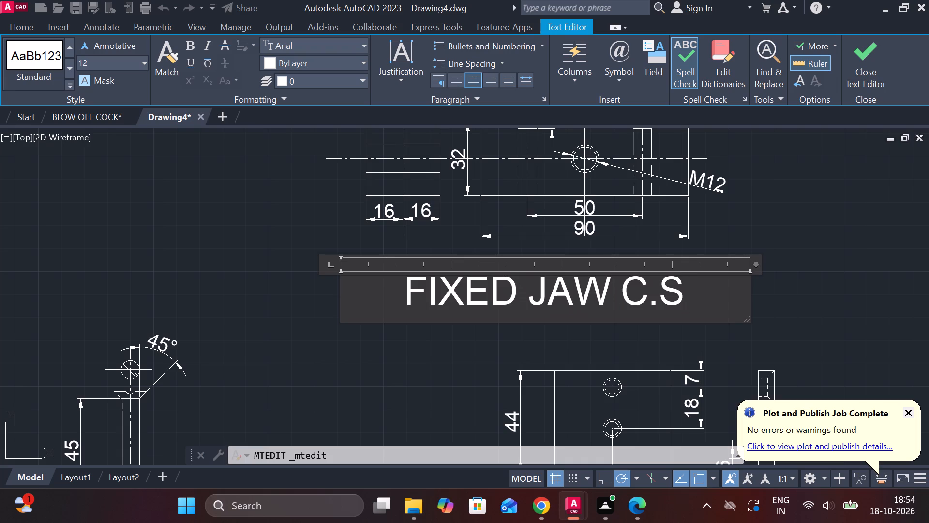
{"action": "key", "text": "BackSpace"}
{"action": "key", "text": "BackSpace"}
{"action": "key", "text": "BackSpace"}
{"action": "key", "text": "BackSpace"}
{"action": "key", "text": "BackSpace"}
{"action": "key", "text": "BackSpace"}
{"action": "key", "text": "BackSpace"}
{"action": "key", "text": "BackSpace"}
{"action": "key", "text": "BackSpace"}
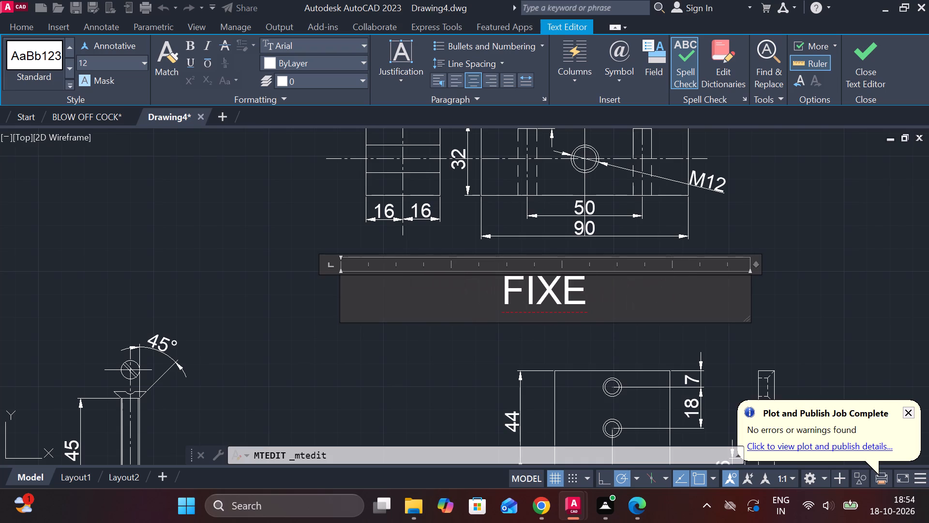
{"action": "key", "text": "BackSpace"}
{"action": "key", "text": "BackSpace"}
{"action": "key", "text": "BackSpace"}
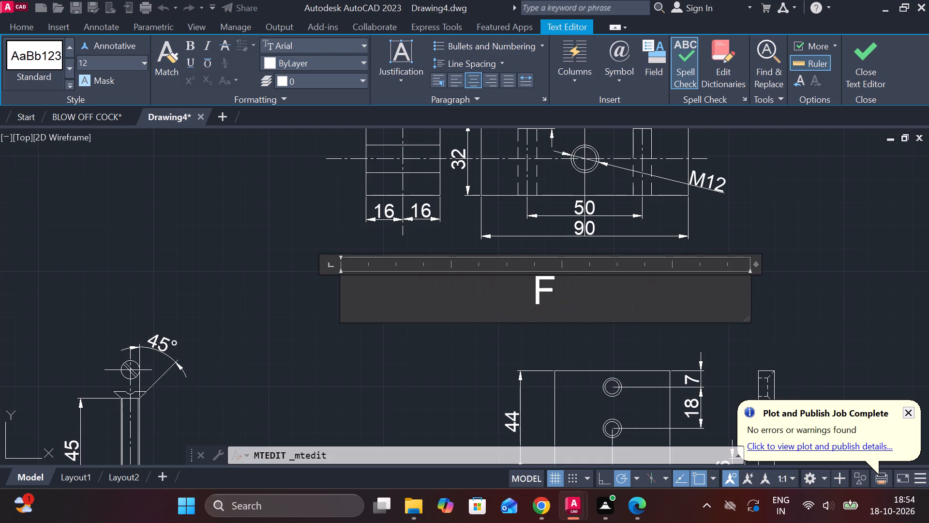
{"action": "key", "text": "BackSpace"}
Write "BLOCK C.S -1 OFF" as the caption under the block views and finish the text edit.
{"action": "key", "text": "b"}
{"action": "type", "text": "LOC"}
{"action": "key", "text": "k"}
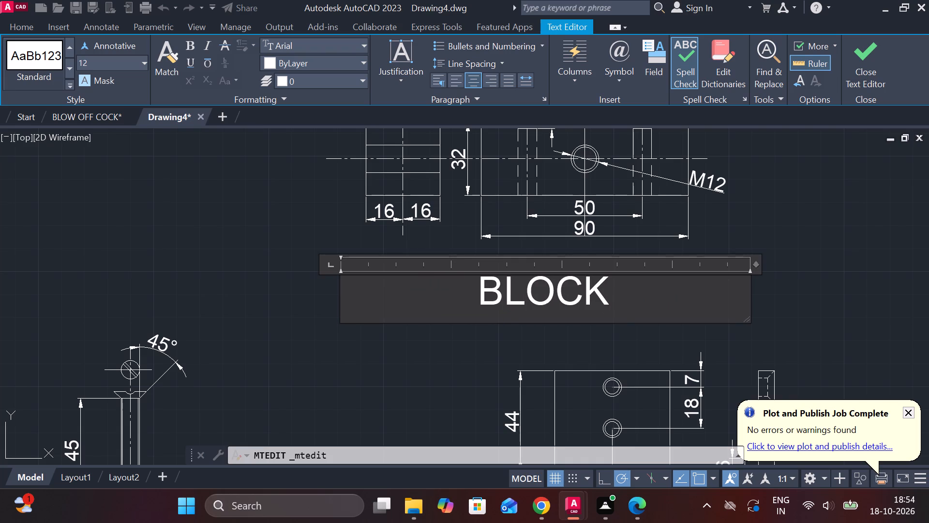
{"action": "key", "text": "space"}
{"action": "type", "text": "C"}
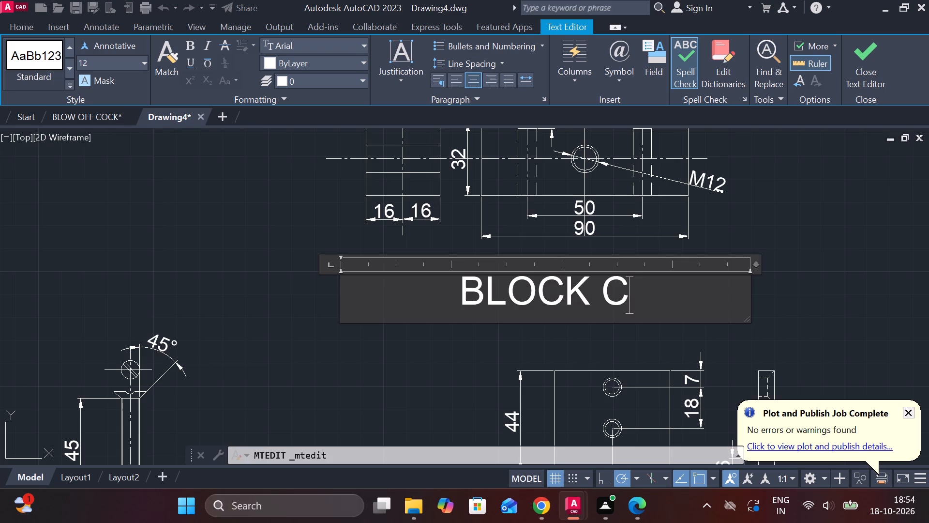
{"action": "key", "text": "period"}
{"action": "key", "text": "s"}
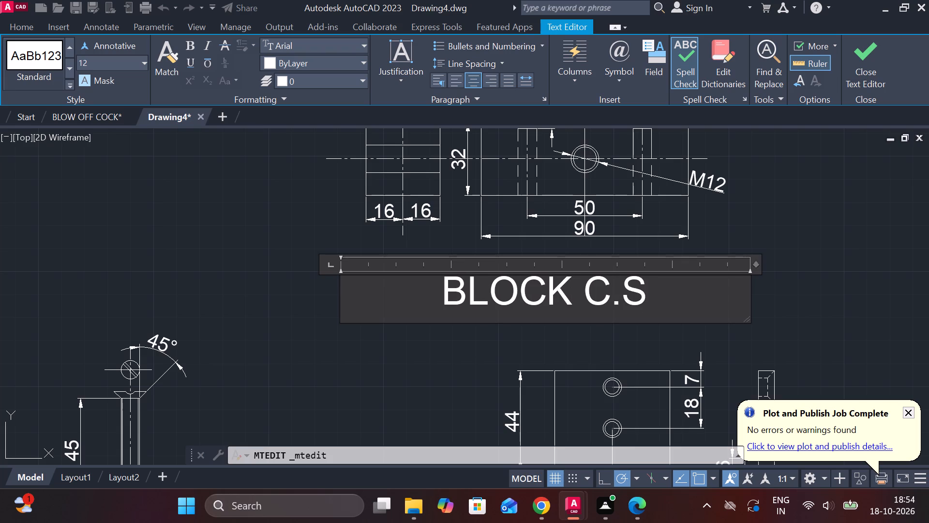
{"action": "key", "text": "space"}
{"action": "type", "text": "-"}
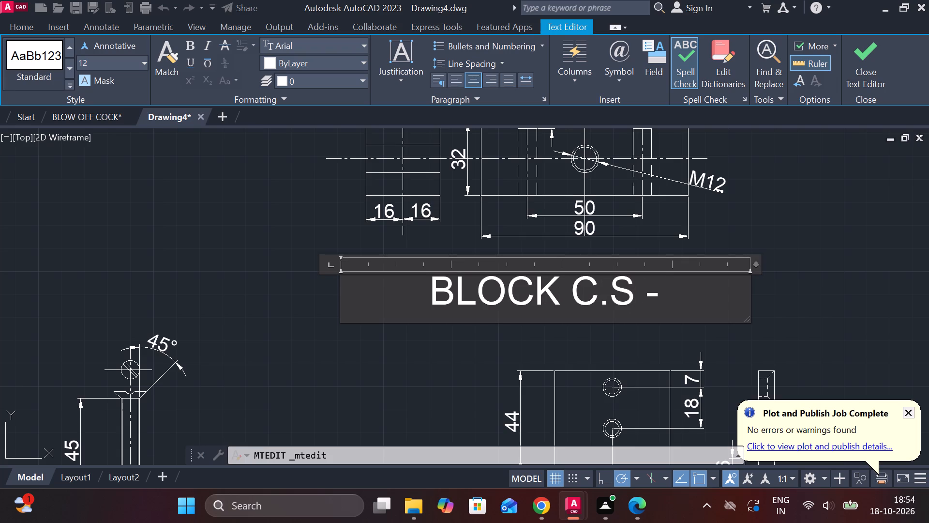
{"action": "type", "text": "1 OFF"}
{"action": "left_click", "coordinate": [859, 51]}
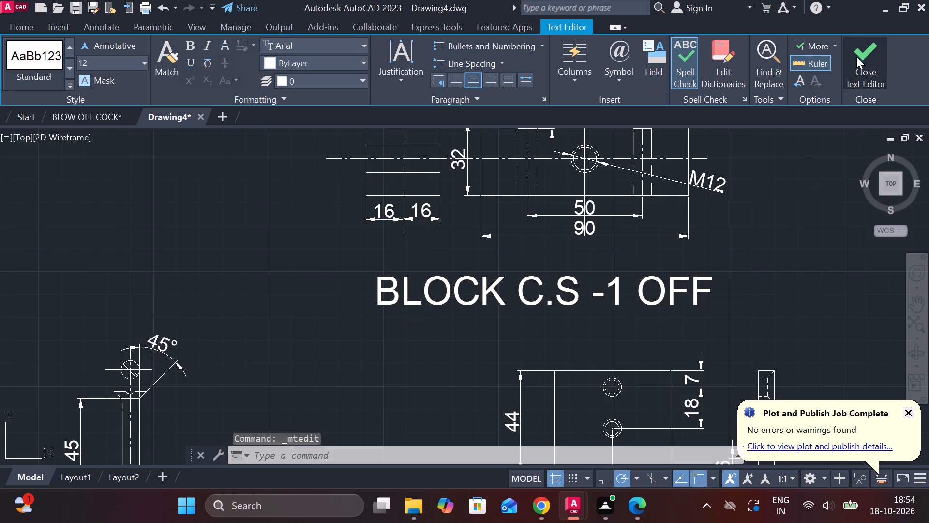
Move both block views with their dimensions and caption to the space beneath the BASE C.S -1 OFF caption.
{"action": "scroll", "coordinate": [711, 227], "scroll_direction": "down", "scroll_amount": 4}
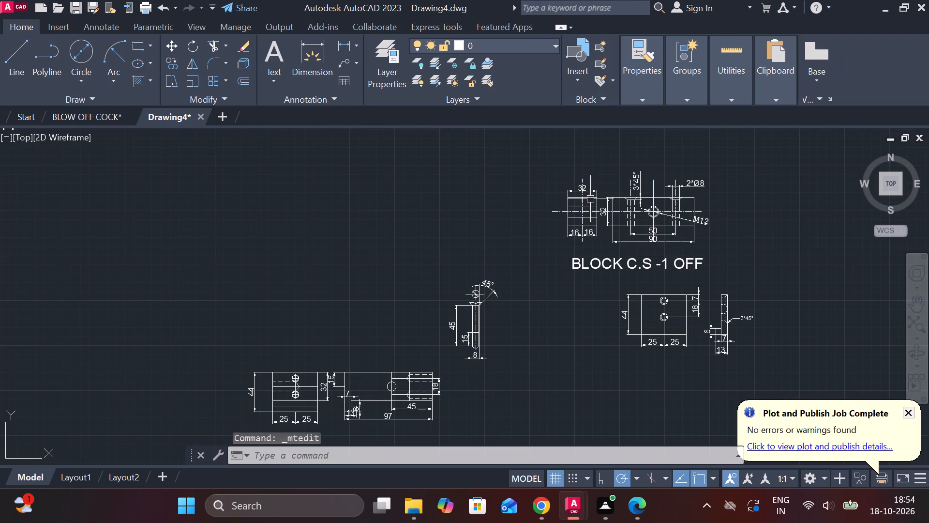
{"action": "left_click", "coordinate": [511, 142]}
{"action": "left_click", "coordinate": [745, 275]}
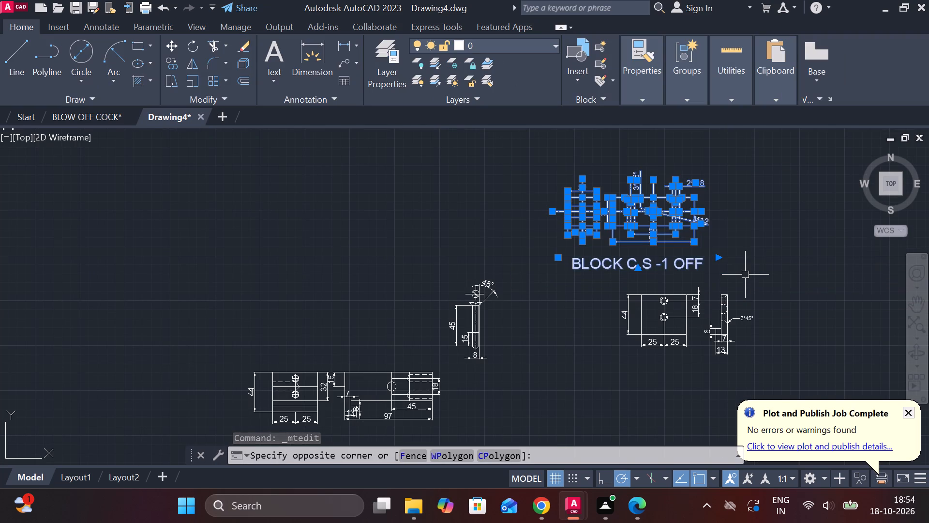
{"action": "key", "text": "m"}
{"action": "key", "text": "Return"}
{"action": "left_click", "coordinate": [748, 252]}
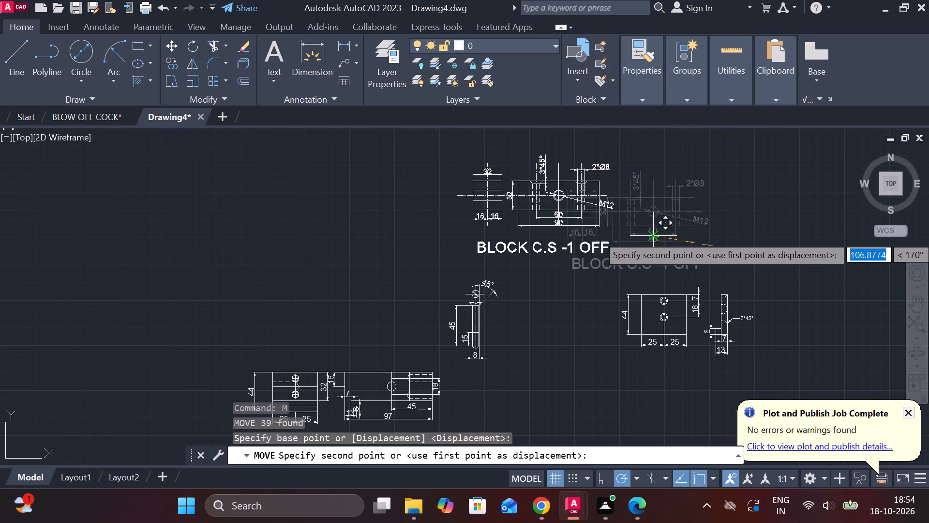
{"action": "scroll", "coordinate": [657, 235], "scroll_direction": "down", "scroll_amount": 3}
{"action": "scroll", "coordinate": [500, 267], "scroll_direction": "up", "scroll_amount": 2}
{"action": "middle_click_drag", "start_coordinate": [500, 240], "coordinate": [539, 396]}
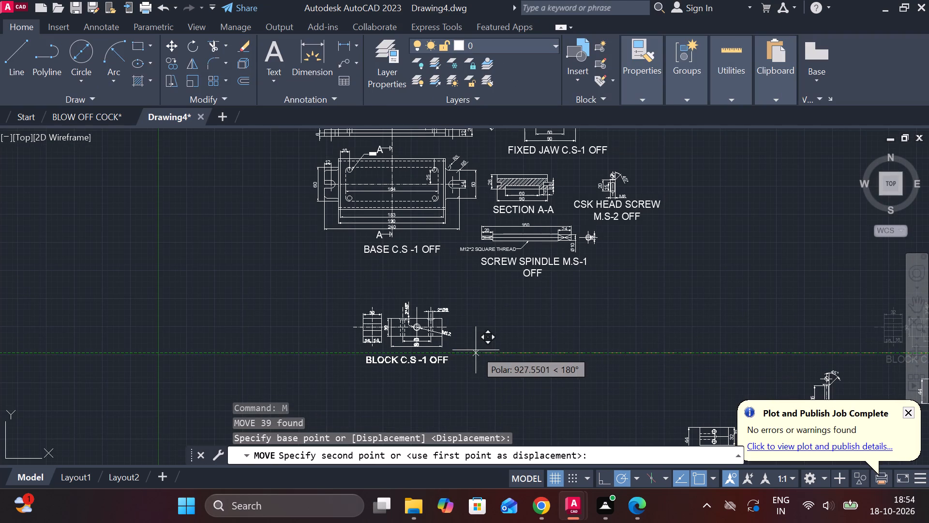
{"action": "scroll", "coordinate": [462, 318], "scroll_direction": "up", "scroll_amount": 2}
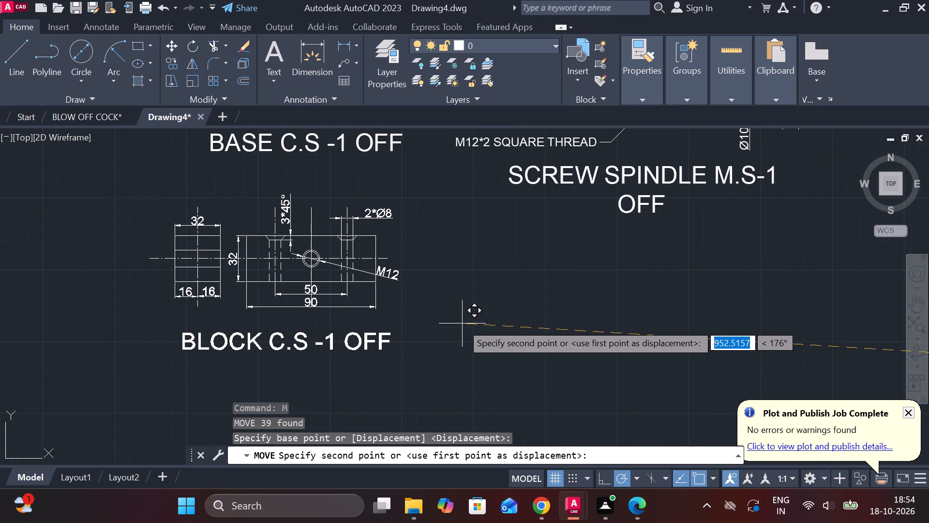
{"action": "left_click", "coordinate": [461, 323]}
Add a diameter dimension to the circle in the 97 mm long part view, placing its text to the circle's upper left.
{"action": "middle_click_drag", "start_coordinate": [443, 295], "coordinate": [509, 306]}
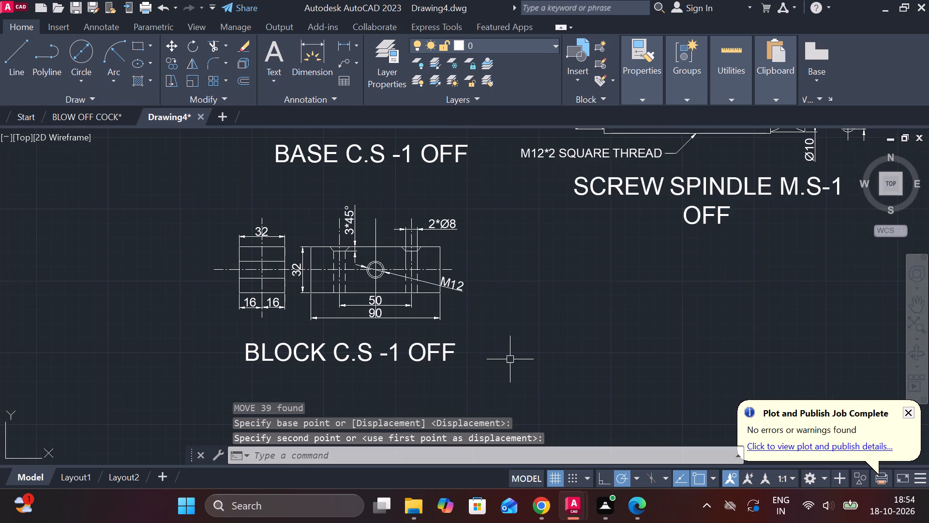
{"action": "middle_click_drag", "start_coordinate": [492, 360], "coordinate": [464, 361]}
{"action": "scroll", "coordinate": [476, 336], "scroll_direction": "down", "scroll_amount": 2}
{"action": "middle_click_drag", "start_coordinate": [535, 376], "coordinate": [481, 316]}
{"action": "middle_click_drag", "start_coordinate": [558, 326], "coordinate": [437, 276]}
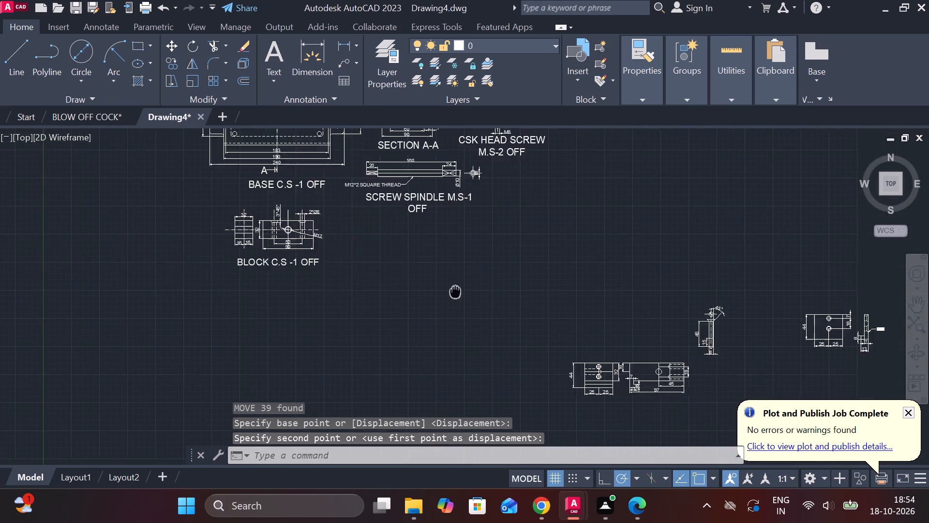
{"action": "middle_click_drag", "start_coordinate": [437, 276], "coordinate": [420, 258]}
{"action": "middle_click_drag", "start_coordinate": [715, 328], "coordinate": [676, 312]}
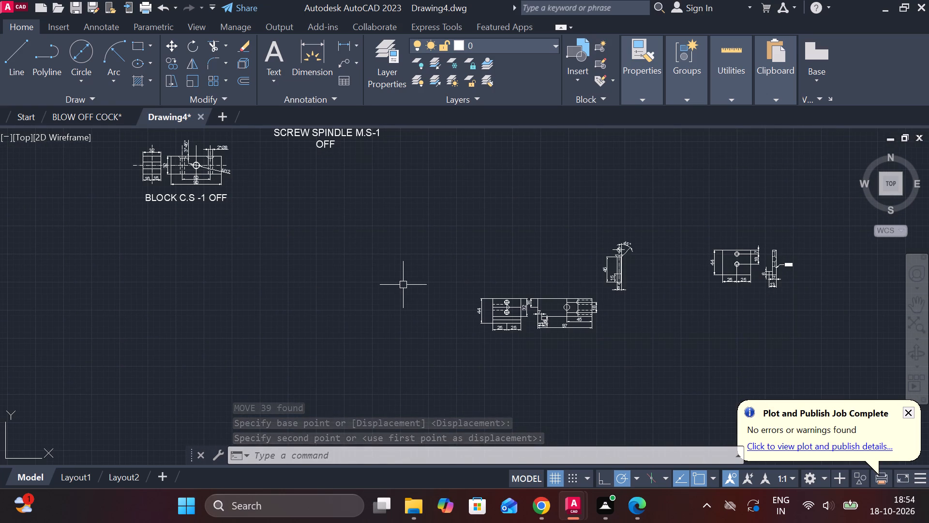
{"action": "scroll", "coordinate": [431, 304], "scroll_direction": "up", "scroll_amount": 2}
{"action": "middle_click_drag", "start_coordinate": [392, 309], "coordinate": [358, 311]}
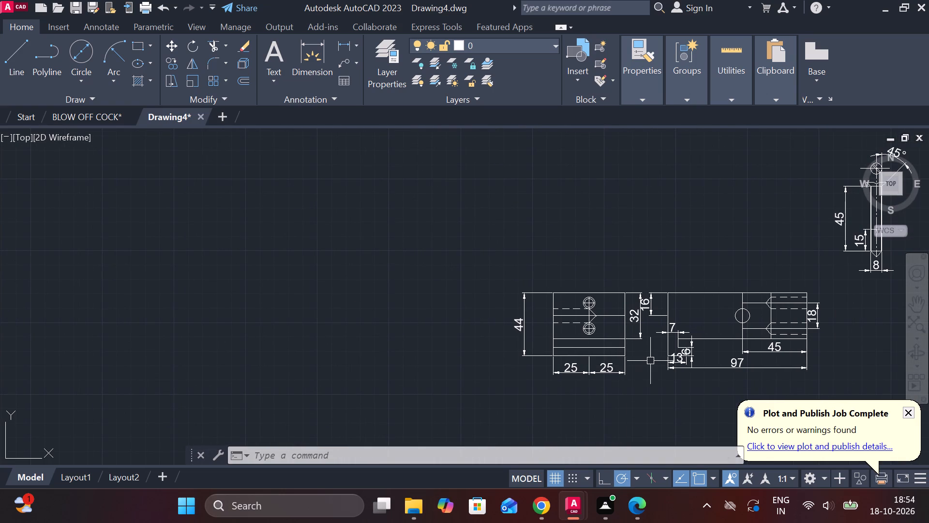
{"action": "middle_click_drag", "start_coordinate": [634, 361], "coordinate": [399, 338]}
{"action": "left_click", "coordinate": [356, 41]}
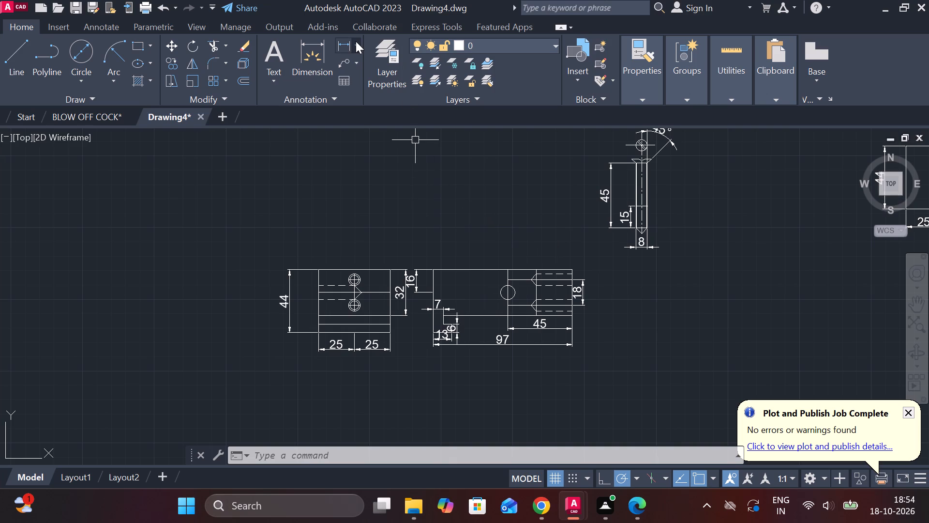
{"action": "left_click_drag", "start_coordinate": [363, 220], "coordinate": [368, 220]}
{"action": "left_click", "coordinate": [501, 287]}
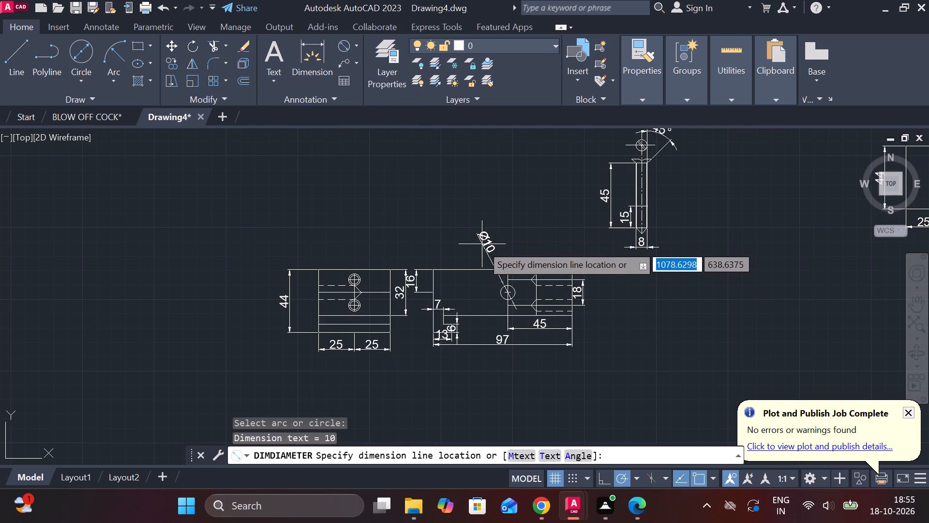
{"action": "left_click", "coordinate": [487, 259]}
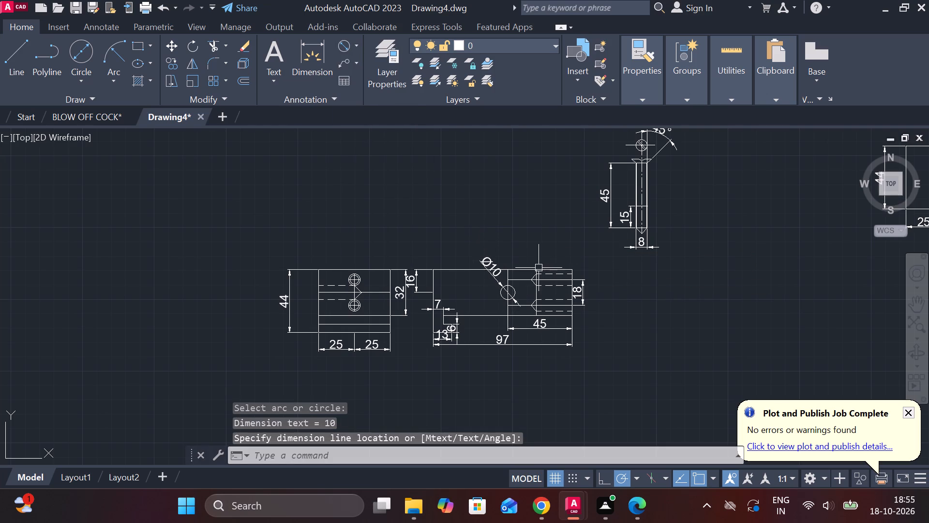
Move the circle's Ø10 dimension text higher so it sits above the part view's top edge.
{"action": "left_click", "coordinate": [496, 264]}
{"action": "left_click", "coordinate": [490, 272]}
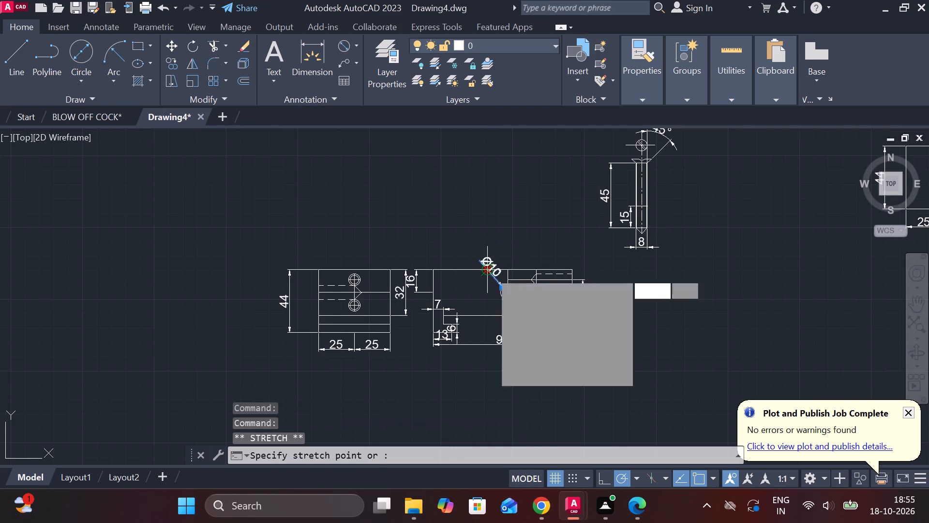
{"action": "left_click", "coordinate": [489, 255]}
{"action": "key", "text": "grave"}
{"action": "key", "text": "Escape"}
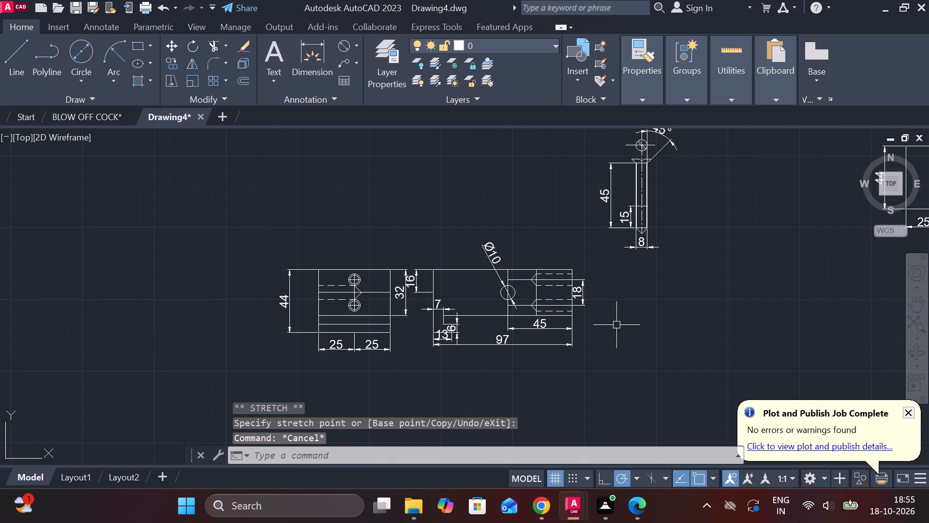
Lower the 97 overall length and 13 foot width dimensions beneath the part view so their texts clear the outline and each other.
{"action": "scroll", "coordinate": [464, 338], "scroll_direction": "up", "scroll_amount": 2}
{"action": "middle_click_drag", "start_coordinate": [471, 339], "coordinate": [488, 323]}
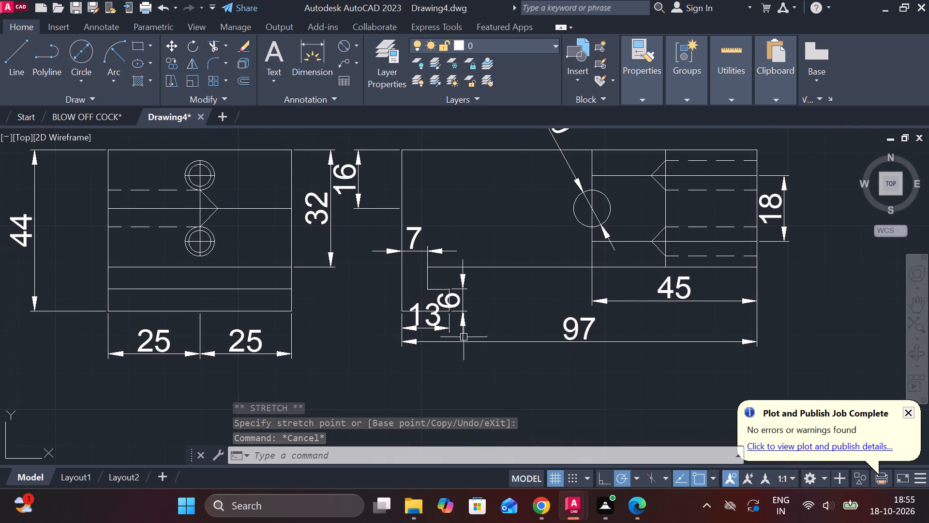
{"action": "scroll", "coordinate": [445, 325], "scroll_direction": "up", "scroll_amount": 2}
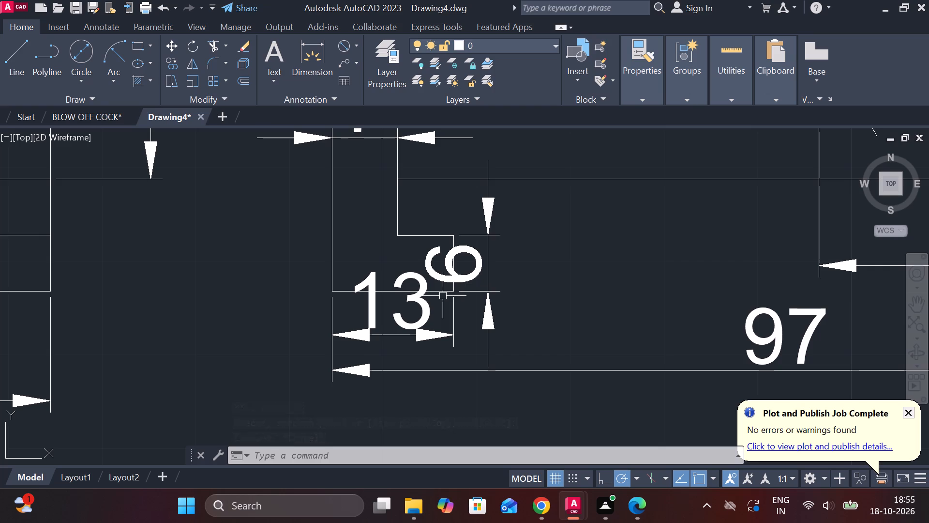
{"action": "middle_click_drag", "start_coordinate": [395, 356], "coordinate": [402, 277]}
{"action": "scroll", "coordinate": [678, 295], "scroll_direction": "down", "scroll_amount": 1}
{"action": "middle_click_drag", "start_coordinate": [669, 295], "coordinate": [521, 314]}
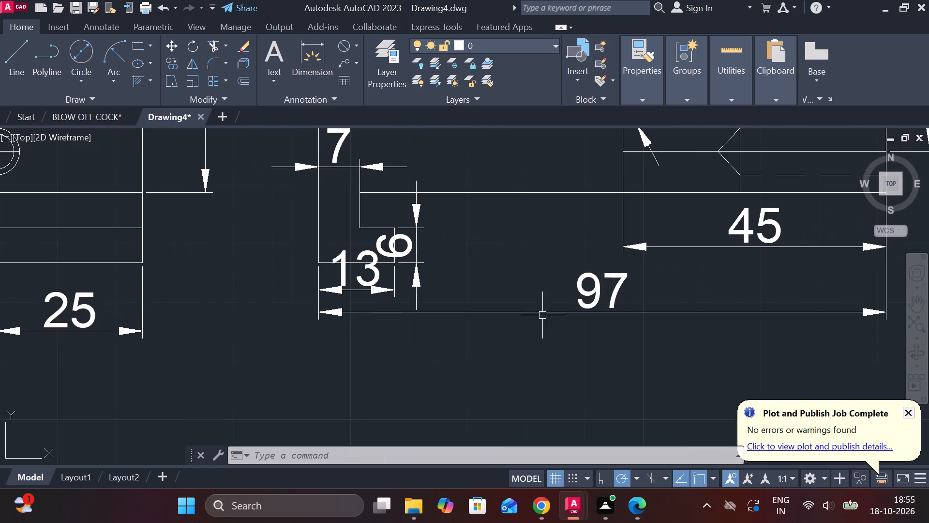
{"action": "left_click", "coordinate": [613, 310]}
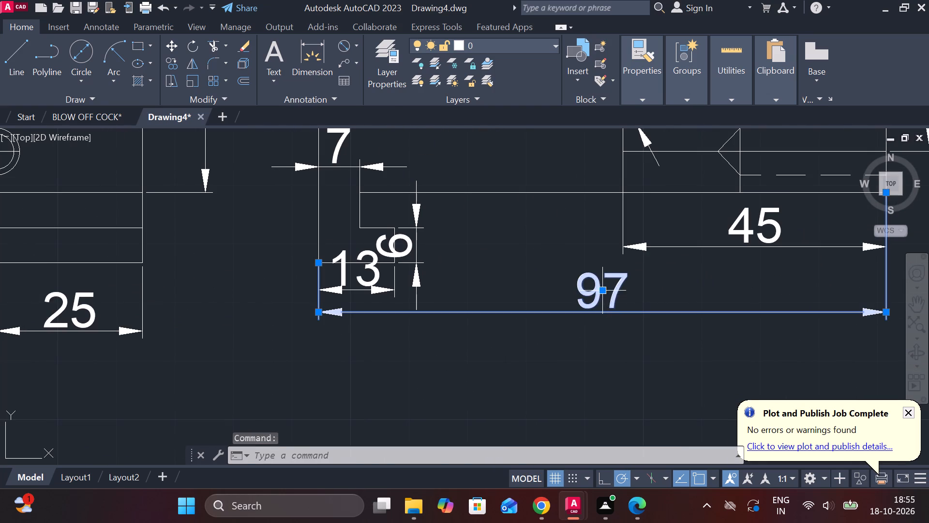
{"action": "left_click", "coordinate": [604, 292]}
{"action": "left_click", "coordinate": [611, 368]}
{"action": "left_click", "coordinate": [357, 276]}
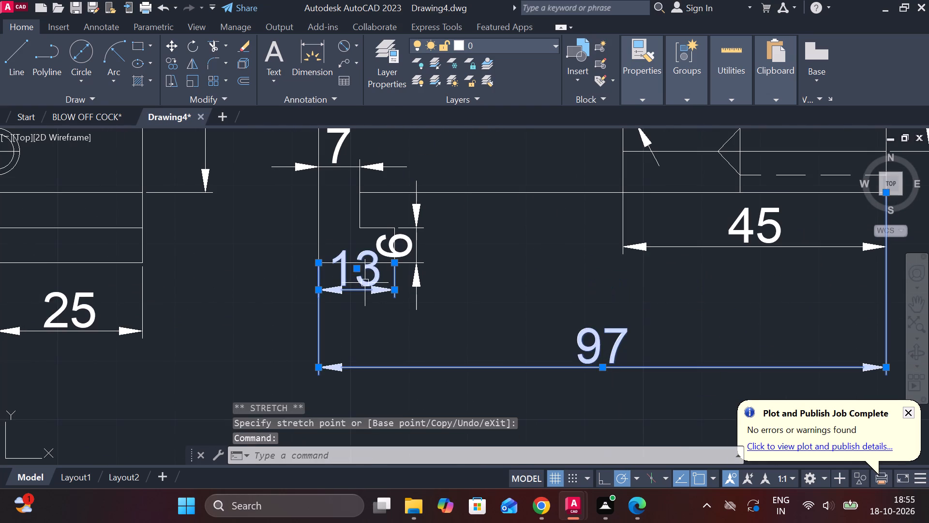
{"action": "left_click", "coordinate": [358, 271]}
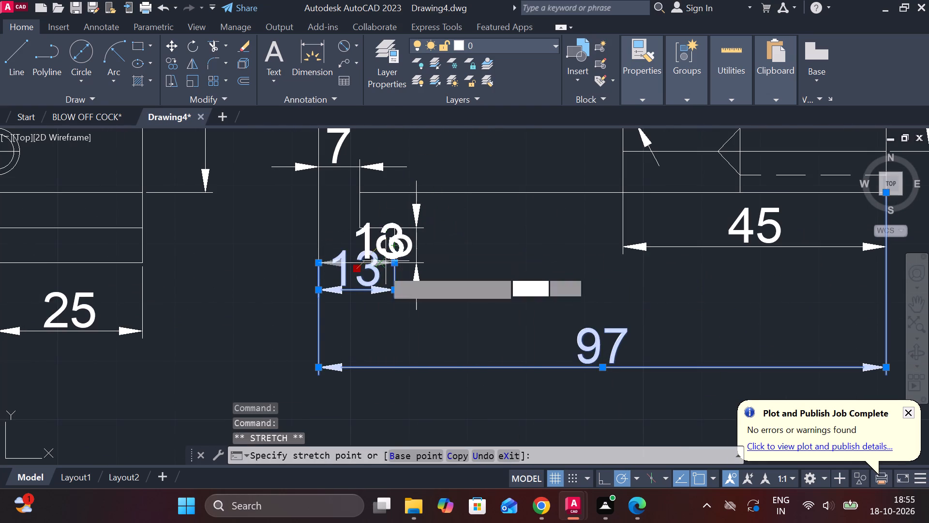
{"action": "left_click", "coordinate": [367, 333]}
{"action": "key", "text": "Escape"}
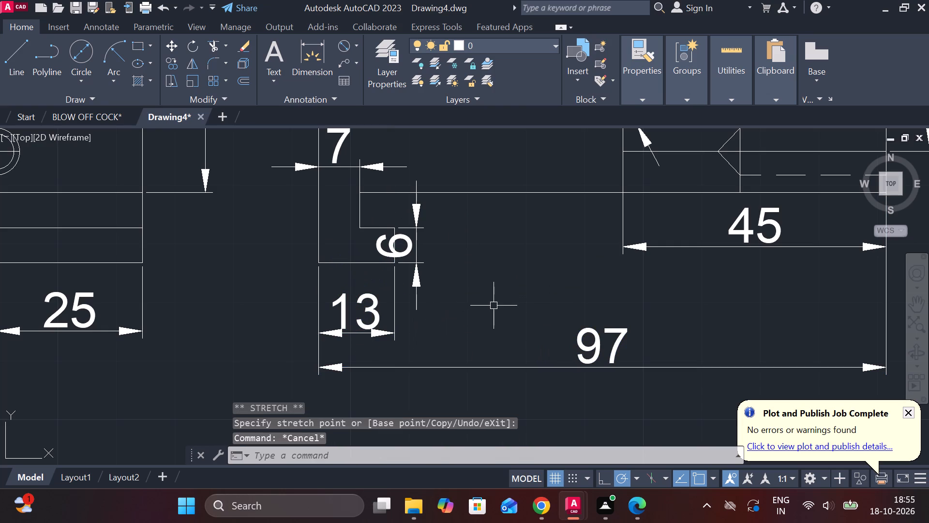
Shift the 6 foot height dimension further right so its text clears the foot's vertical edge.
{"action": "left_click", "coordinate": [411, 243]}
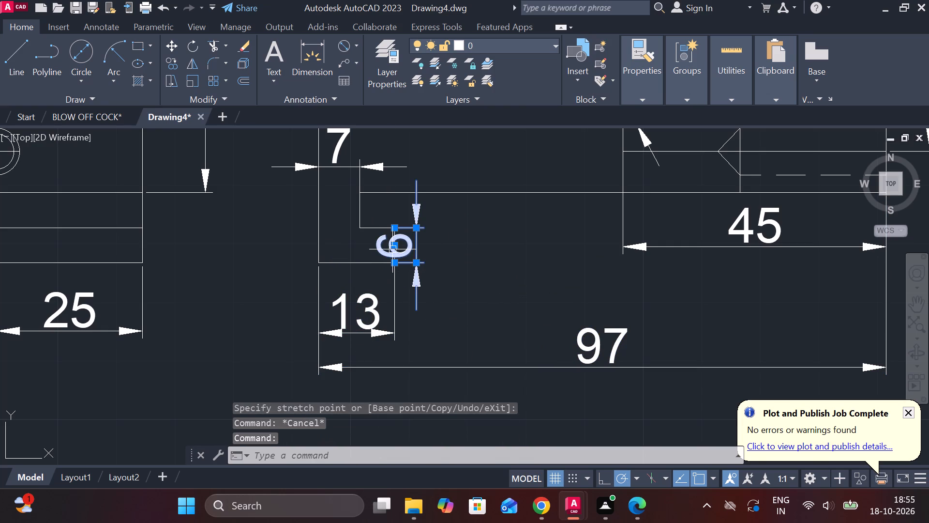
{"action": "left_click", "coordinate": [392, 247]}
{"action": "left_click", "coordinate": [450, 248]}
{"action": "key", "text": "Escape"}
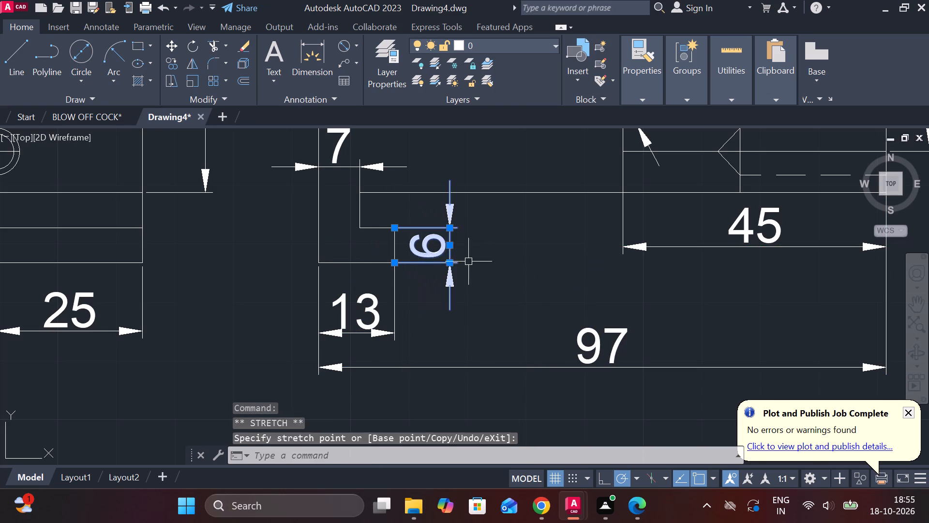
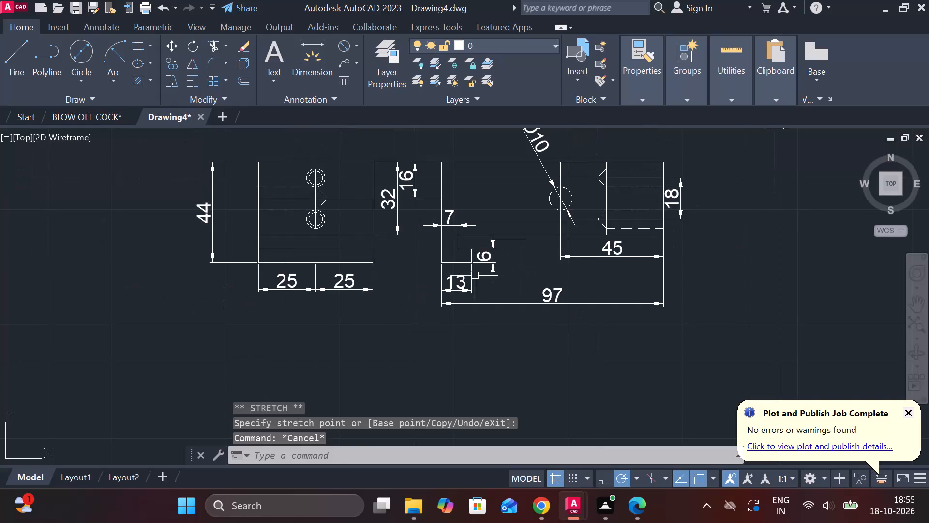
Shift the 16 height dimension closer to the 97 mm long part view, clear of the 32 dimension.
{"action": "middle_click_drag", "start_coordinate": [463, 254], "coordinate": [466, 259]}
{"action": "scroll", "coordinate": [430, 229], "scroll_direction": "up", "scroll_amount": 1}
{"action": "middle_click_drag", "start_coordinate": [437, 227], "coordinate": [472, 292]}
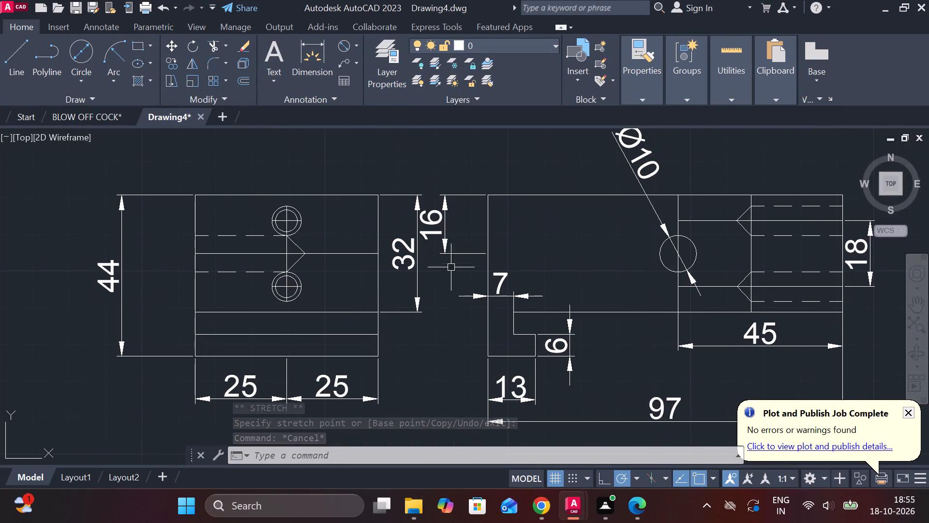
{"action": "left_click", "coordinate": [434, 230]}
{"action": "left_click", "coordinate": [454, 221]}
{"action": "left_click", "coordinate": [439, 220]}
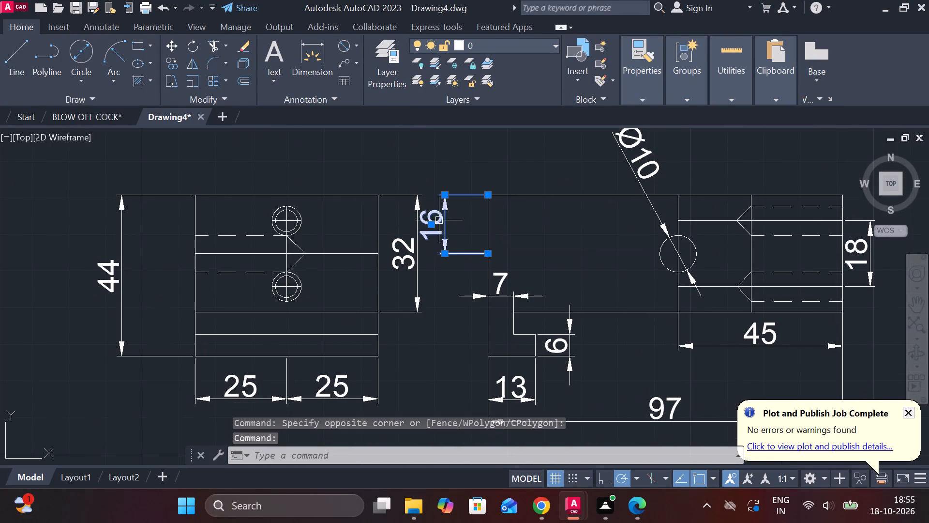
{"action": "left_click", "coordinate": [431, 225]}
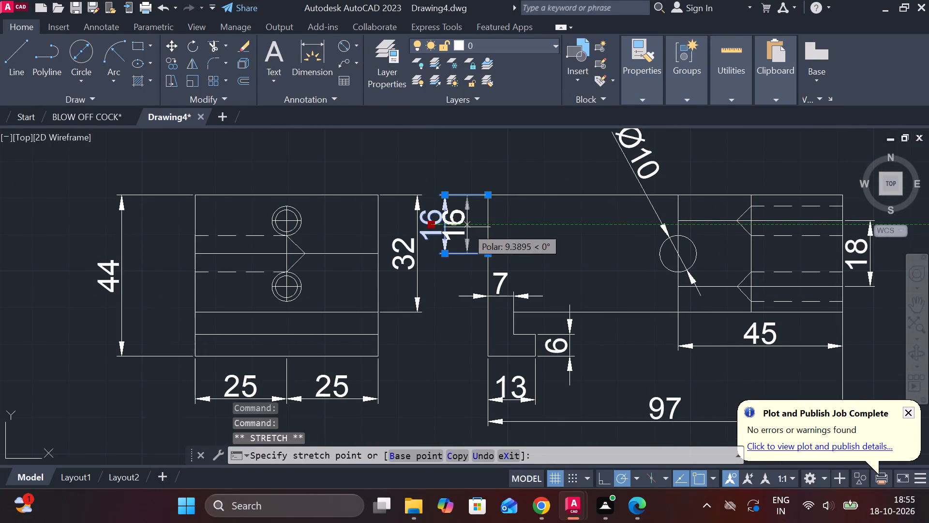
{"action": "left_click", "coordinate": [467, 227]}
{"action": "key", "text": "Escape"}
{"action": "key", "text": "Escape"}
Paste a copy of the SECTION A-A caption beneath the 44 mm high and 97 mm long part views.
{"action": "scroll", "coordinate": [463, 300], "scroll_direction": "down", "scroll_amount": 1}
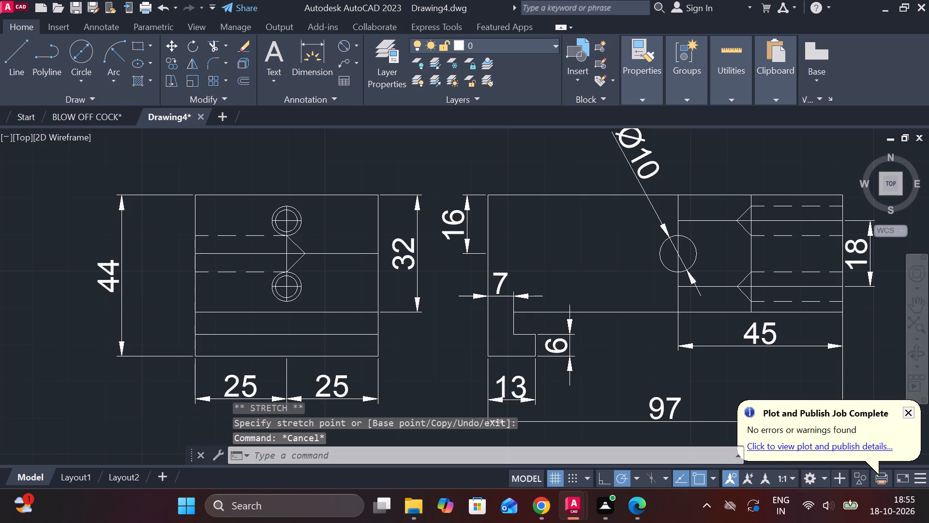
{"action": "middle_click_drag", "start_coordinate": [470, 308], "coordinate": [476, 267]}
{"action": "key", "text": "ctrl+v"}
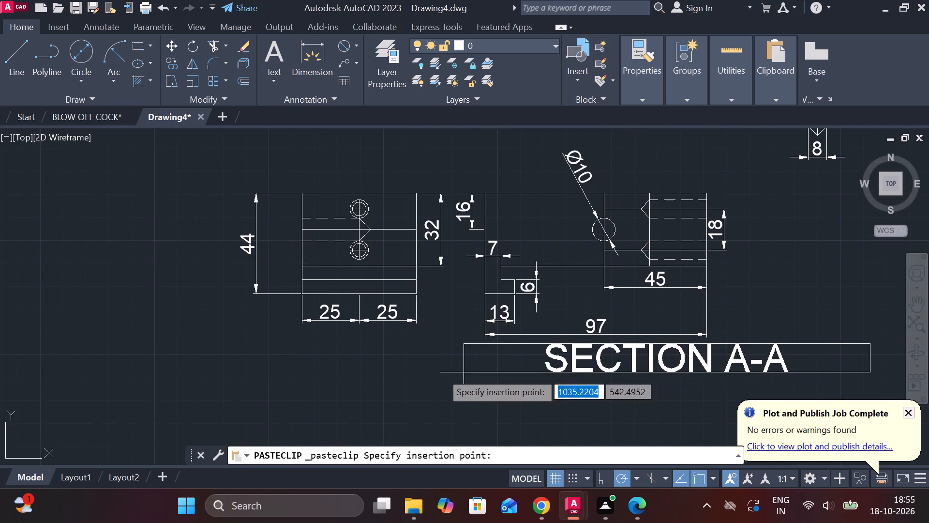
{"action": "left_click", "coordinate": [270, 386]}
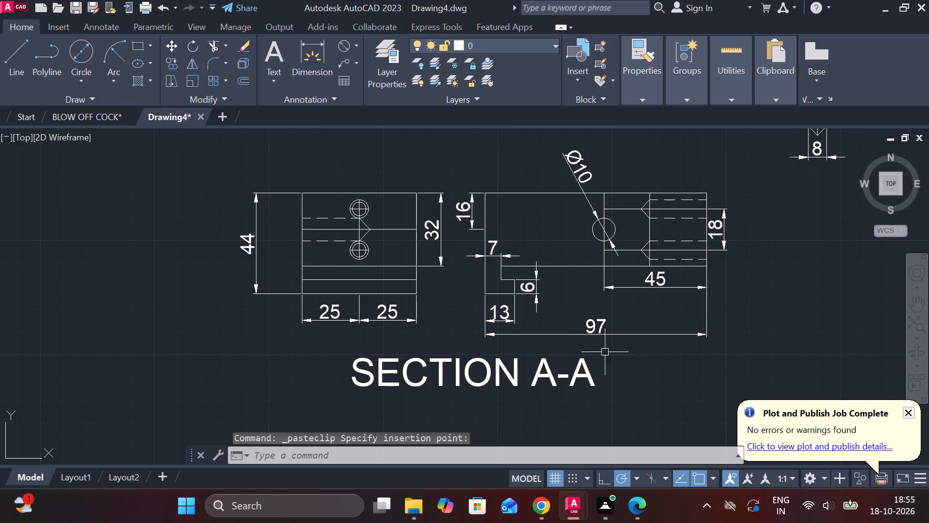
Replace the pasted caption's text with "SLIDING JAW-C.S 1 OFF" and widen its text box so it fits on one line.
{"action": "double_click", "coordinate": [495, 366]}
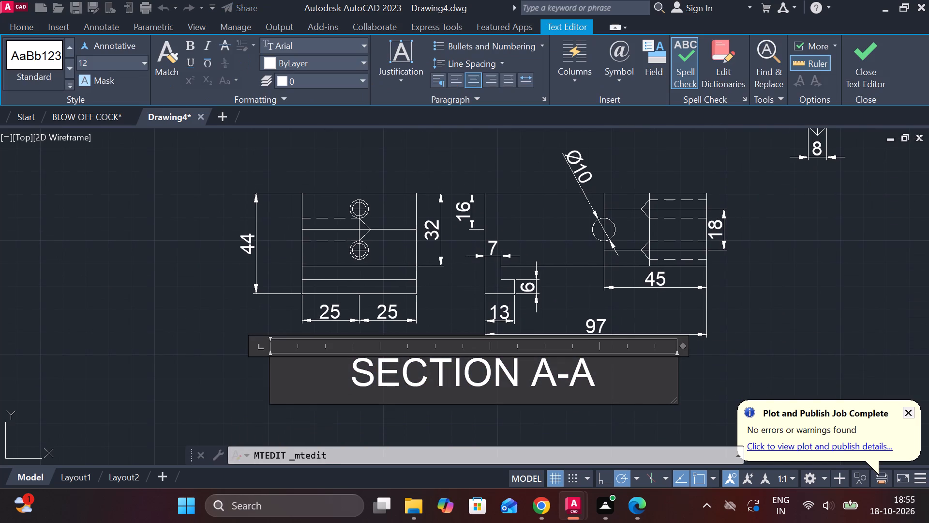
{"action": "left_click", "coordinate": [616, 385]}
{"action": "key", "text": "BackSpace"}
{"action": "key", "text": "BackSpace"}
{"action": "key", "text": "BackSpace"}
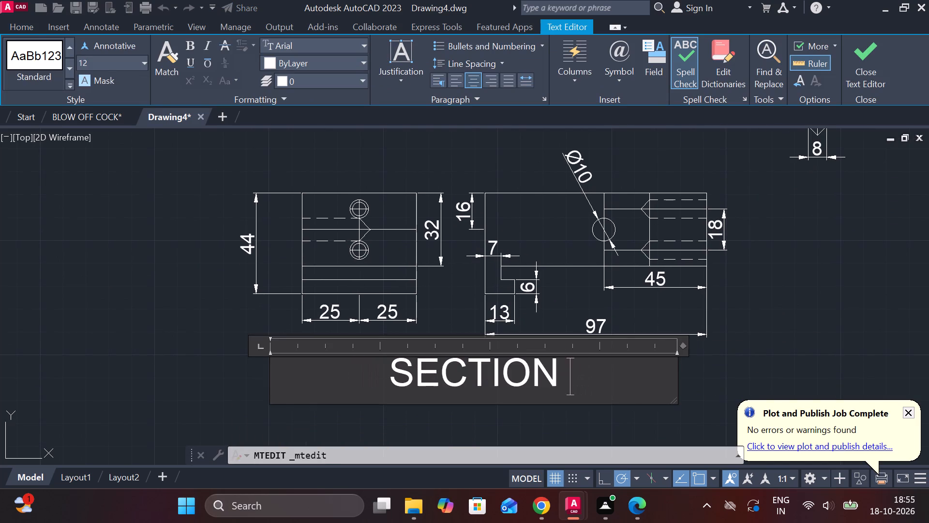
{"action": "key", "text": "BackSpace"}
{"action": "key", "text": "BackSpace"}
{"action": "key", "text": "BackSpace"}
{"action": "key", "text": "BackSpace"}
{"action": "key", "text": "BackSpace"}
{"action": "key", "text": "BackSpace"}
{"action": "key", "text": "BackSpace"}
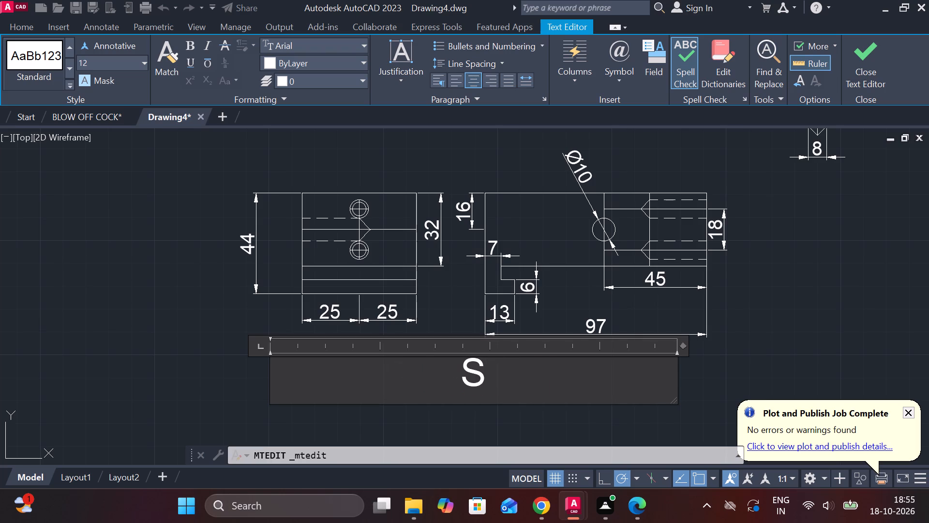
{"action": "key", "text": "l"}
{"action": "type", "text": "IDIN"}
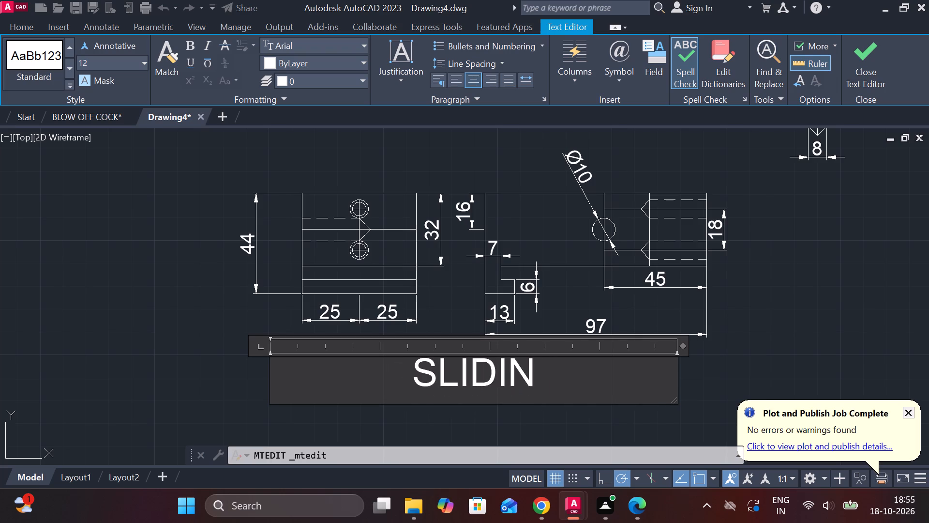
{"action": "key", "text": "d"}
{"action": "key", "text": "BackSpace"}
{"action": "key", "text": "g"}
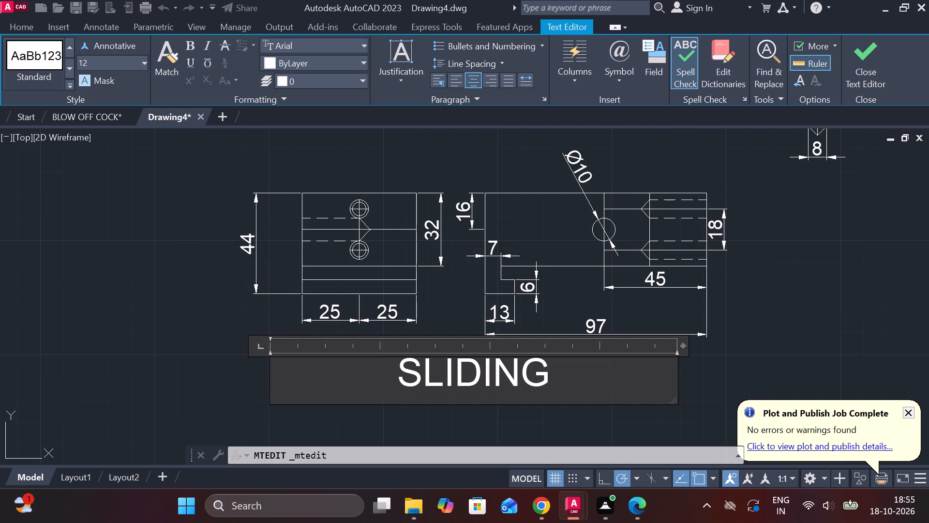
{"action": "key", "text": "space"}
{"action": "type", "text": "JAW"}
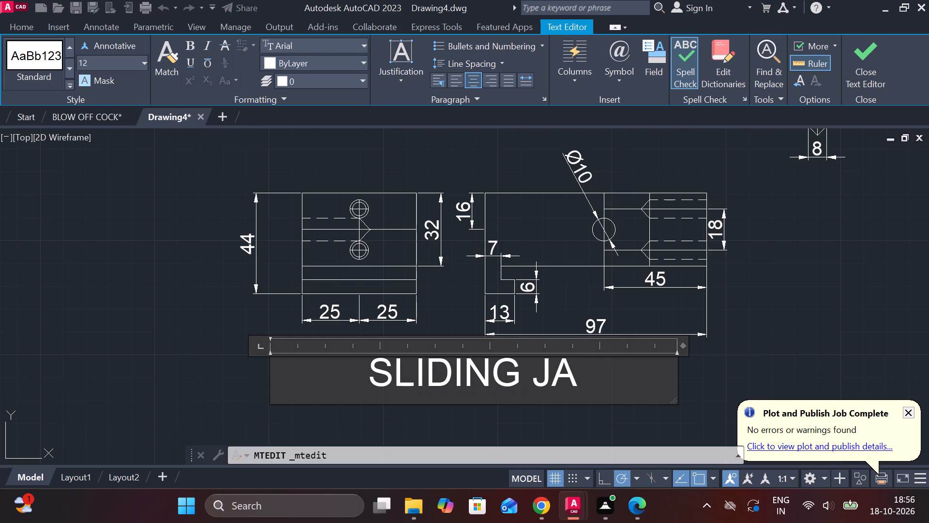
{"action": "type", "text": "-C."}
{"action": "key", "text": "s"}
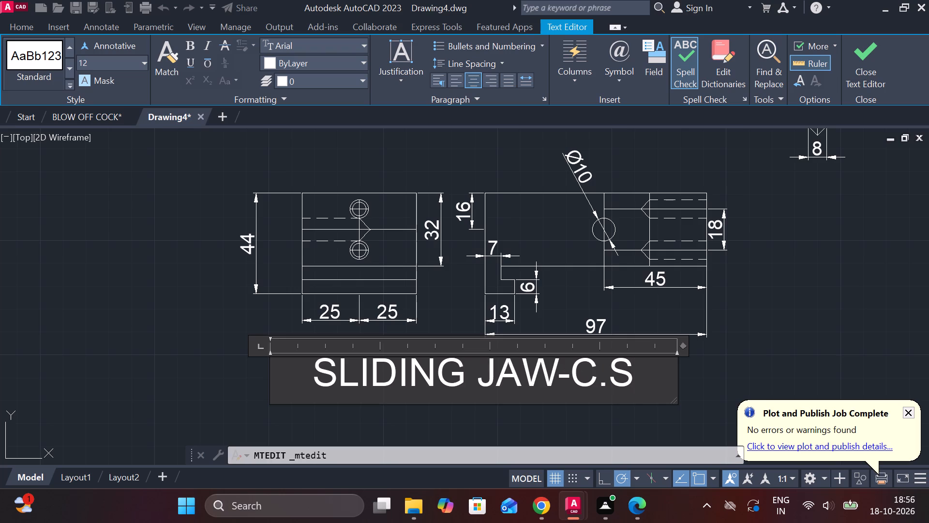
{"action": "key", "text": "space"}
{"action": "type", "text": "1"}
{"action": "key", "text": "space"}
{"action": "type", "text": "OFF"}
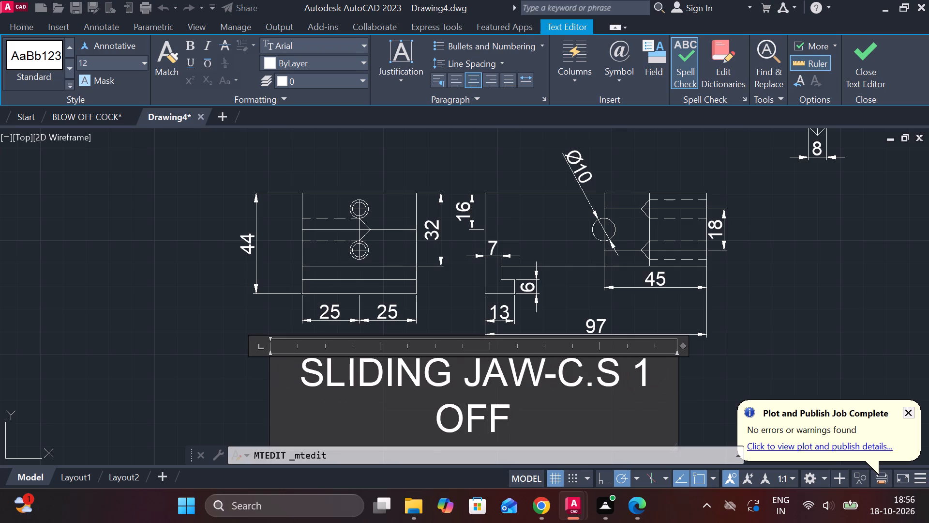
{"action": "left_click_drag", "start_coordinate": [676, 382], "coordinate": [689, 381]}
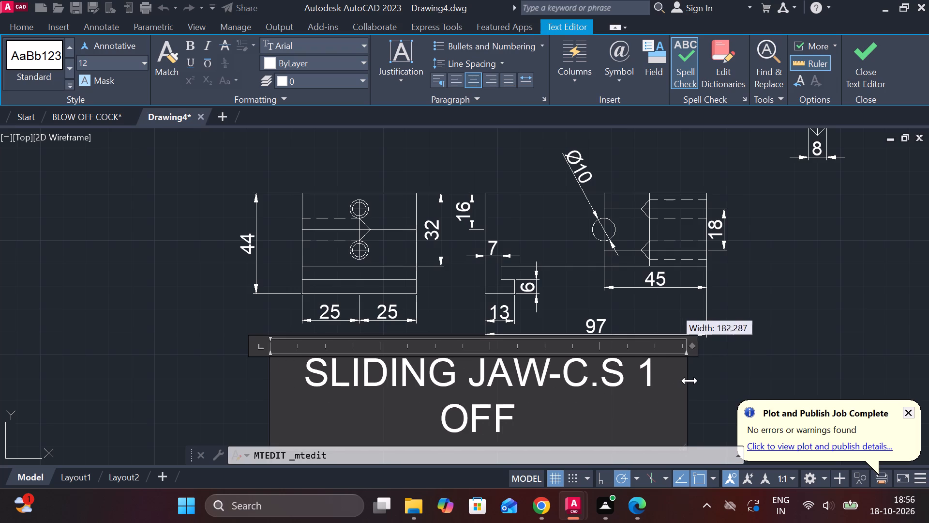
{"action": "left_click_drag", "start_coordinate": [689, 381], "coordinate": [719, 381]}
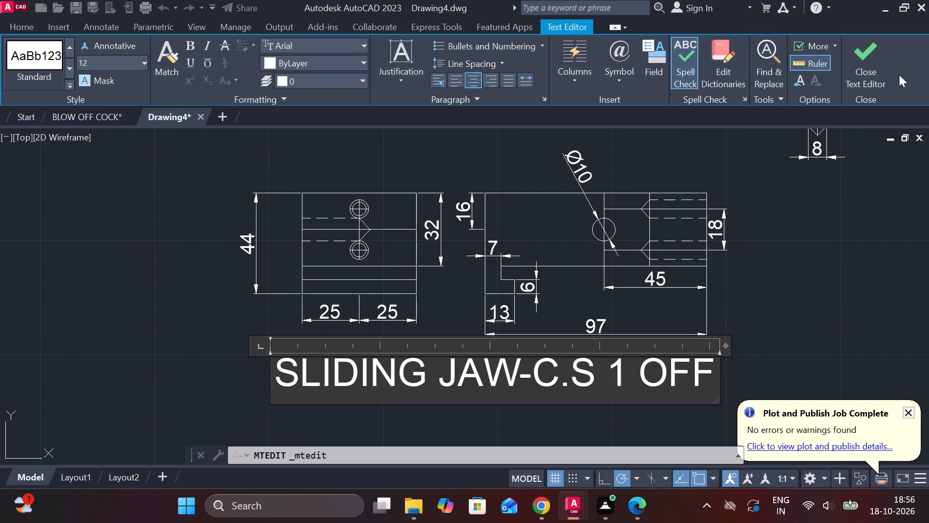
{"action": "left_click", "coordinate": [874, 72]}
Move both sliding jaw views with their dimensions and caption beneath the screw spindle, beside the block views.
{"action": "scroll", "coordinate": [820, 216], "scroll_direction": "down", "scroll_amount": 1}
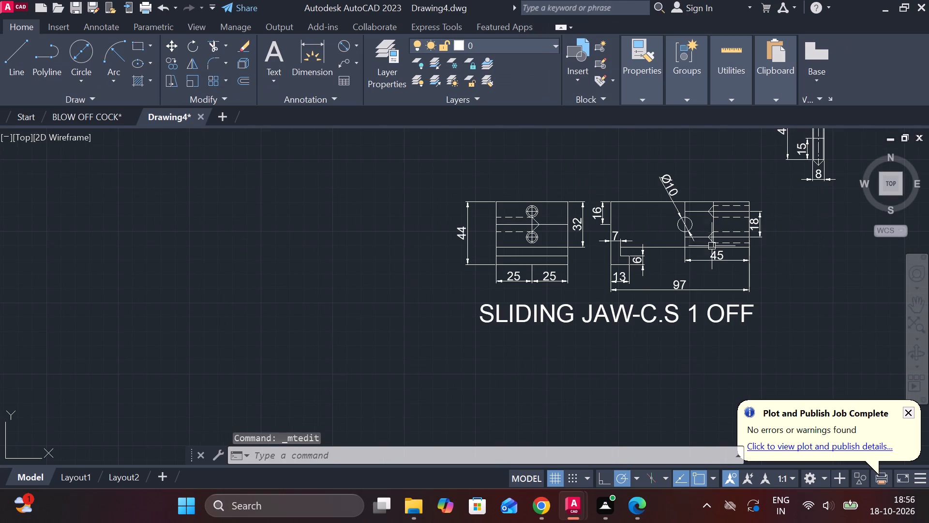
{"action": "left_click", "coordinate": [393, 150]}
{"action": "left_click", "coordinate": [817, 338]}
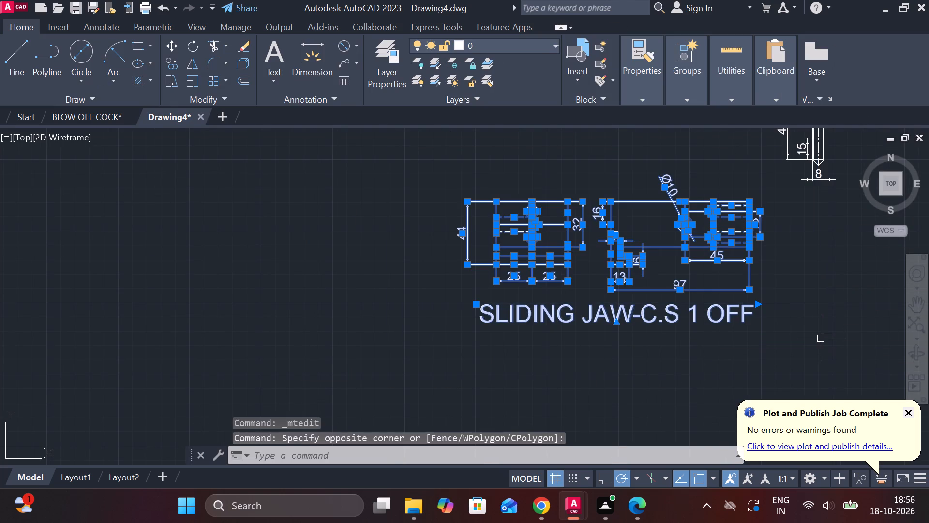
{"action": "key", "text": "m"}
{"action": "key", "text": "Return"}
{"action": "left_click", "coordinate": [819, 334]}
{"action": "scroll", "coordinate": [793, 334], "scroll_direction": "down", "scroll_amount": 3}
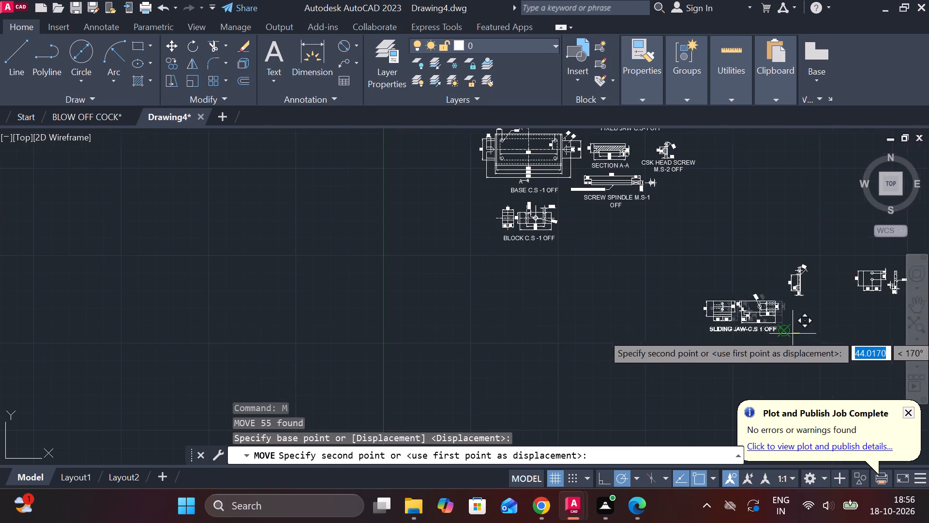
{"action": "scroll", "coordinate": [725, 267], "scroll_direction": "up", "scroll_amount": 1}
{"action": "middle_click_drag", "start_coordinate": [722, 264], "coordinate": [710, 406]}
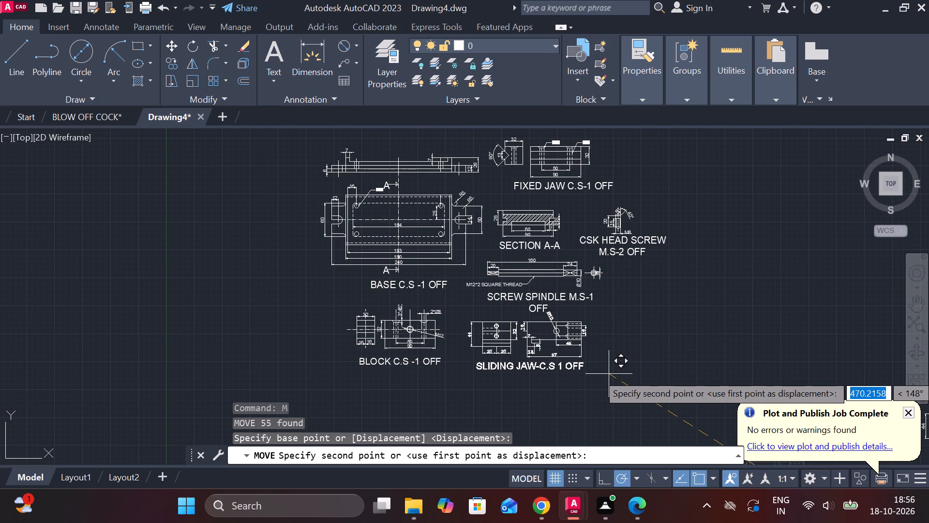
{"action": "left_click", "coordinate": [609, 374]}
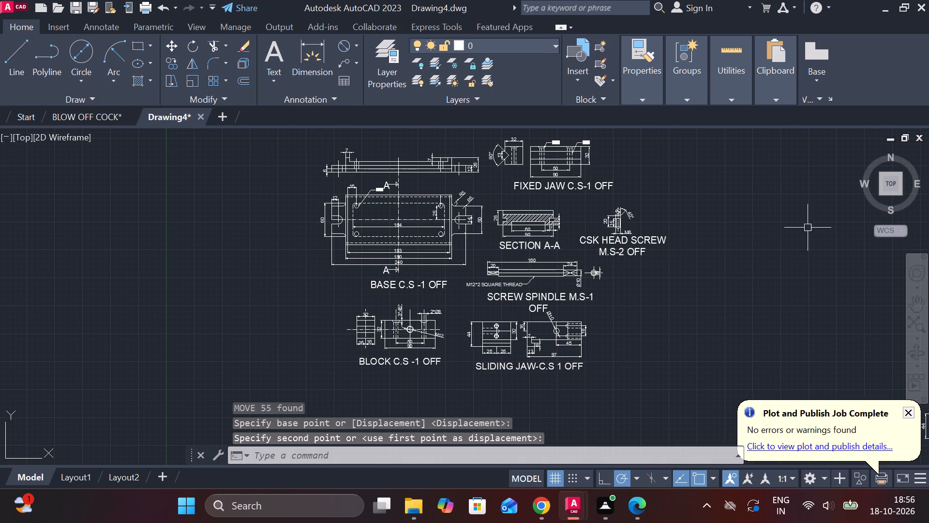
Paste a copy of the SECTION A-A caption beneath the 45 mm long screw view.
{"action": "scroll", "coordinate": [734, 279], "scroll_direction": "down", "scroll_amount": 1}
{"action": "scroll", "coordinate": [713, 296], "scroll_direction": "up", "scroll_amount": 2}
{"action": "middle_click_drag", "start_coordinate": [709, 296], "coordinate": [585, 113]}
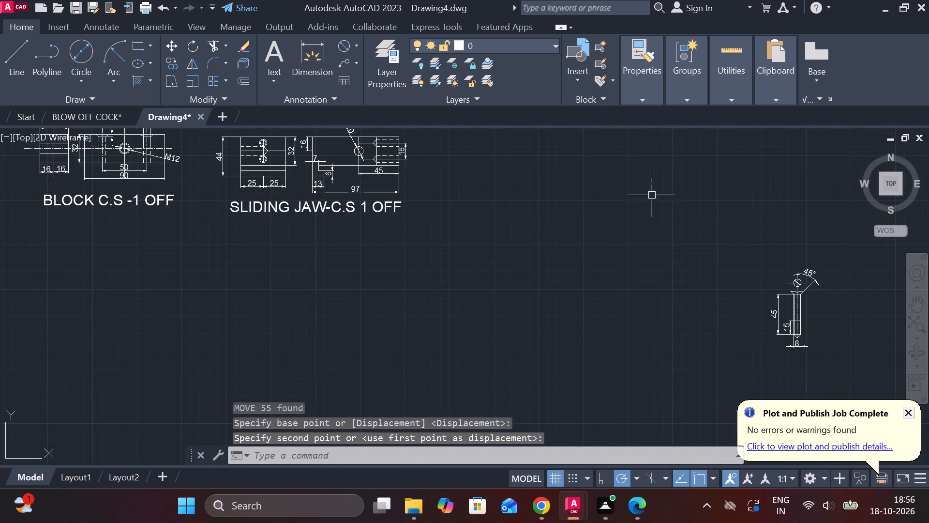
{"action": "middle_click_drag", "start_coordinate": [655, 205], "coordinate": [483, 160]}
{"action": "scroll", "coordinate": [634, 293], "scroll_direction": "up", "scroll_amount": 1}
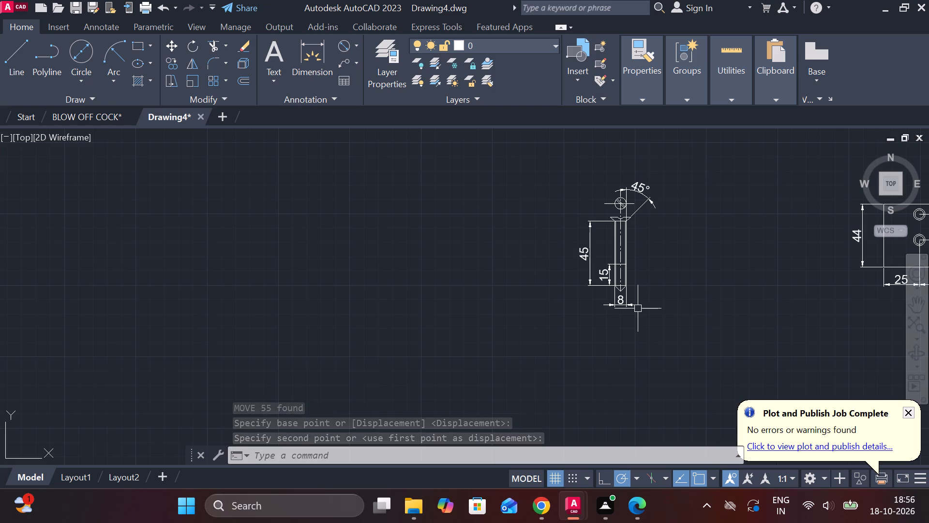
{"action": "key", "text": "ctrl+v"}
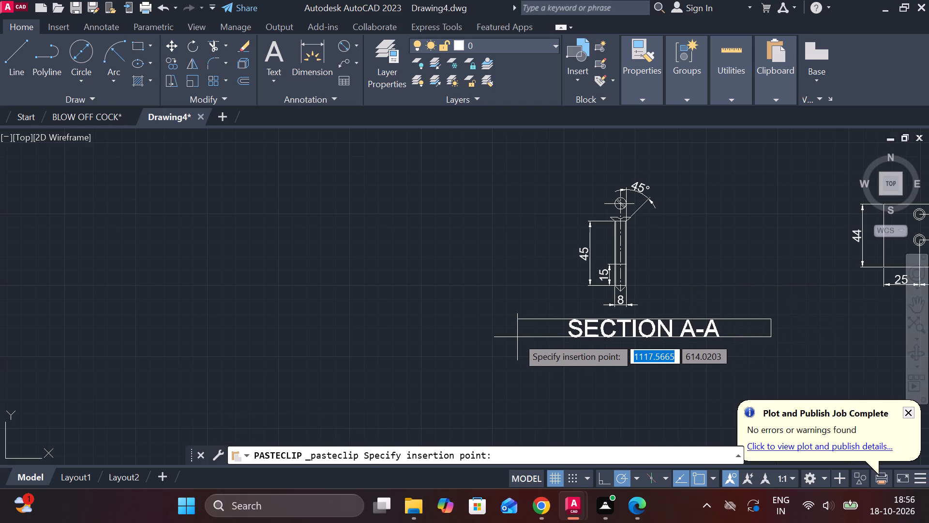
{"action": "left_click", "coordinate": [517, 337]}
Replace the caption text under the 45 mm long screw with "CSK HEAD SCREW M.S-4 OFF".
{"action": "scroll", "coordinate": [689, 322], "scroll_direction": "up", "scroll_amount": 1}
{"action": "double_click", "coordinate": [687, 329]}
{"action": "left_click", "coordinate": [758, 336]}
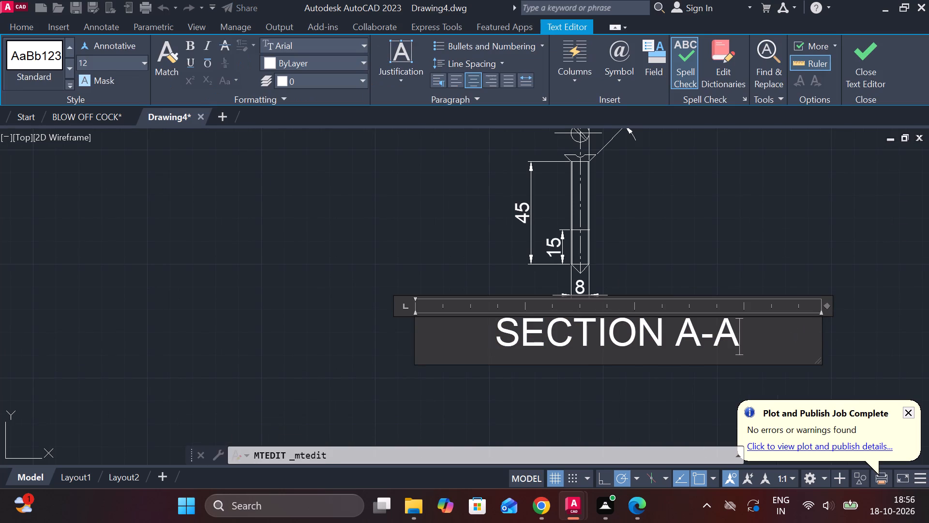
{"action": "key", "text": "BackSpace"}
{"action": "key", "text": "BackSpace"}
{"action": "key", "text": "BackSpace"}
{"action": "key", "text": "BackSpace"}
{"action": "key", "text": "BackSpace"}
{"action": "key", "text": "BackSpace"}
{"action": "key", "text": "BackSpace"}
{"action": "key", "text": "BackSpace"}
{"action": "key", "text": "BackSpace"}
{"action": "key", "text": "BackSpace"}
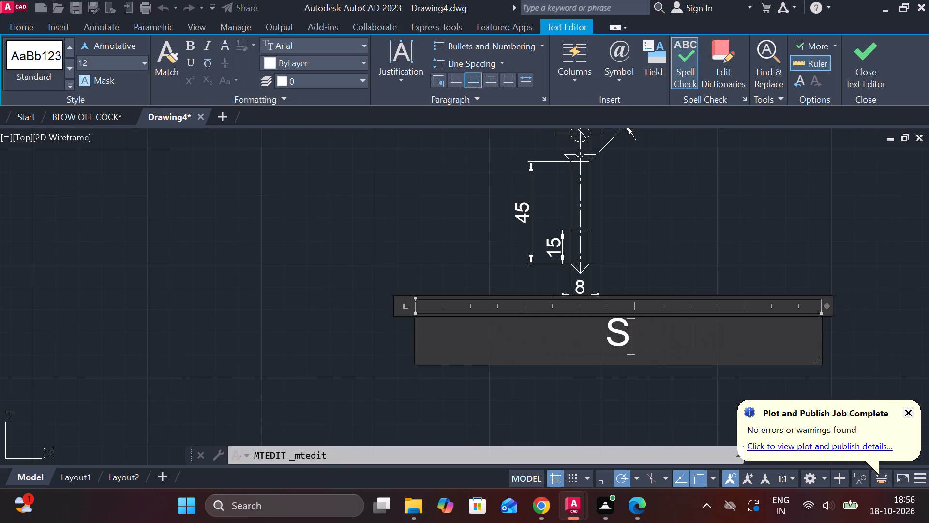
{"action": "key", "text": "BackSpace"}
{"action": "type", "text": "CSK HEAD SC"}
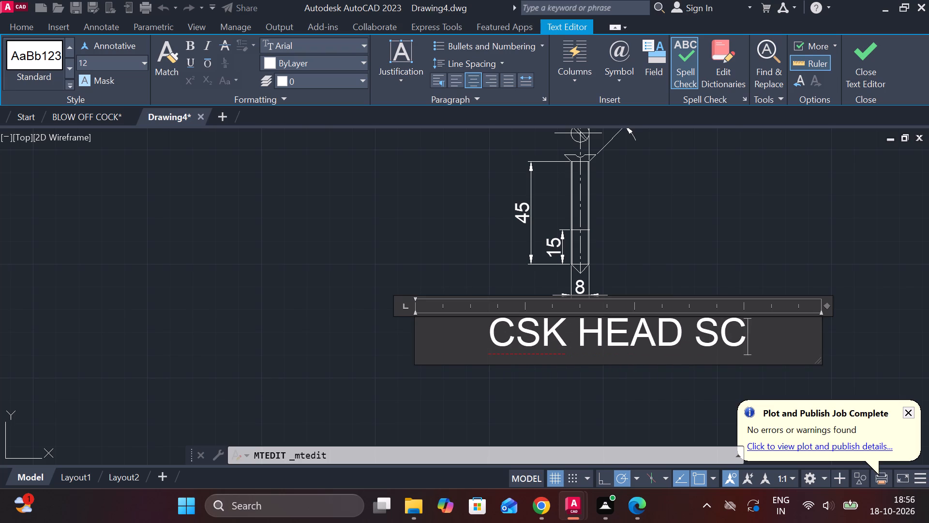
{"action": "type", "text": "REW"}
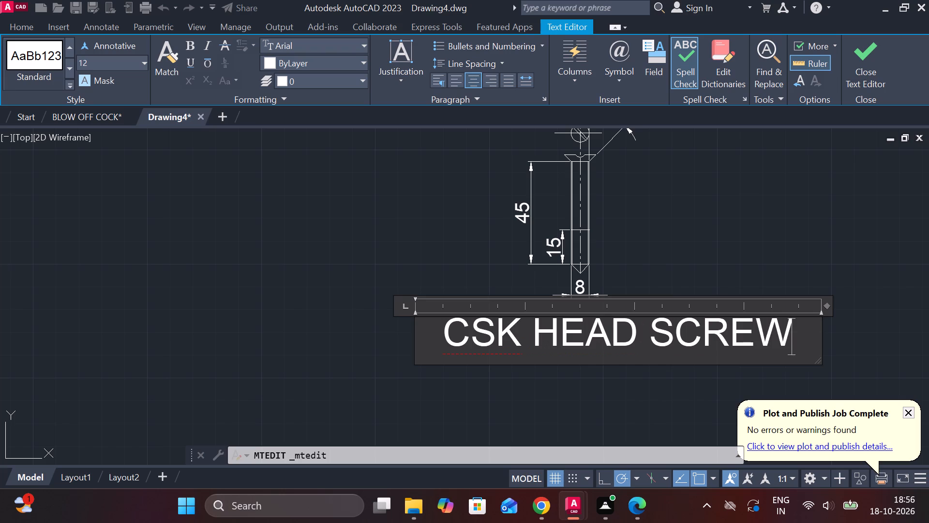
{"action": "key", "text": "space"}
{"action": "type", "text": "M.S"}
{"action": "key", "text": "minus"}
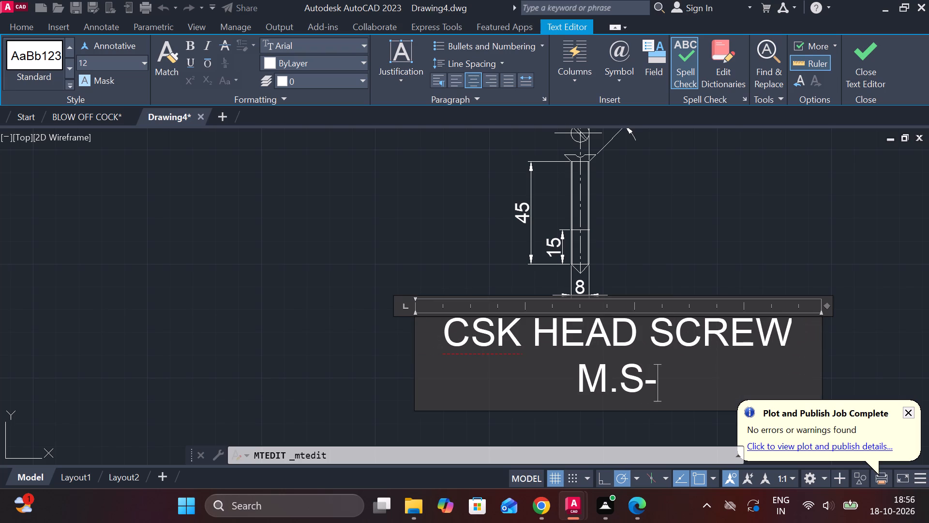
{"action": "type", "text": "4 OFF"}
{"action": "middle_click_drag", "start_coordinate": [787, 295], "coordinate": [513, 190]}
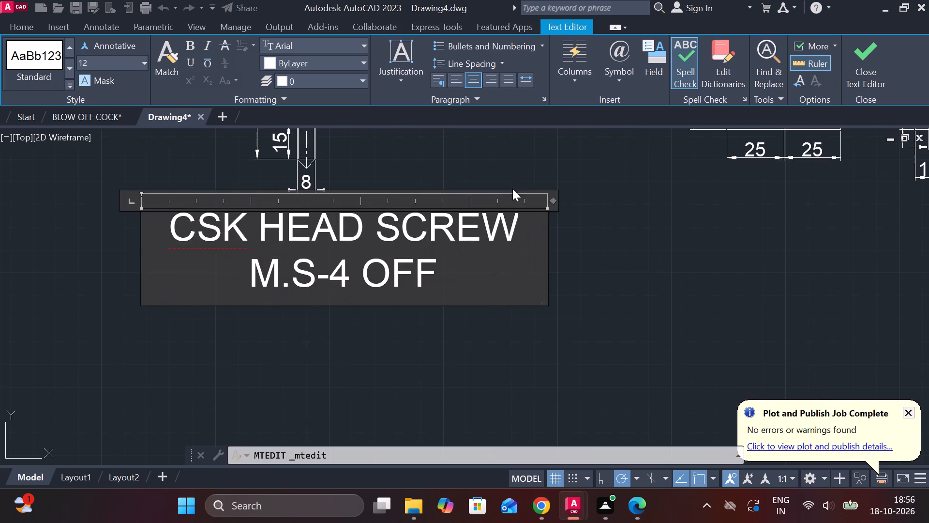
{"action": "left_click", "coordinate": [866, 60]}
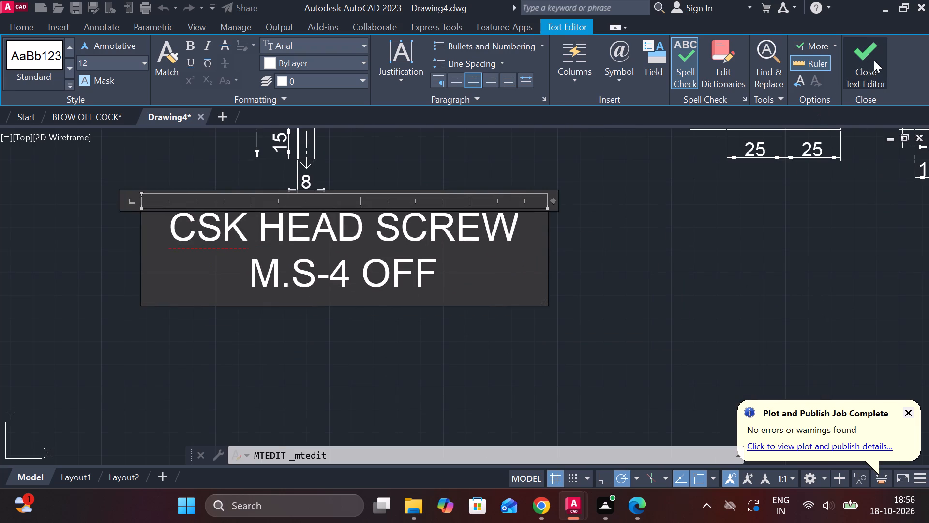
Shift the "CSK HEAD SCREW M.S-4 OFF" caption sideways so it sits centred beneath the 45 mm long screw view.
{"action": "scroll", "coordinate": [553, 206], "scroll_direction": "down", "scroll_amount": 2}
{"action": "left_click", "coordinate": [501, 218]}
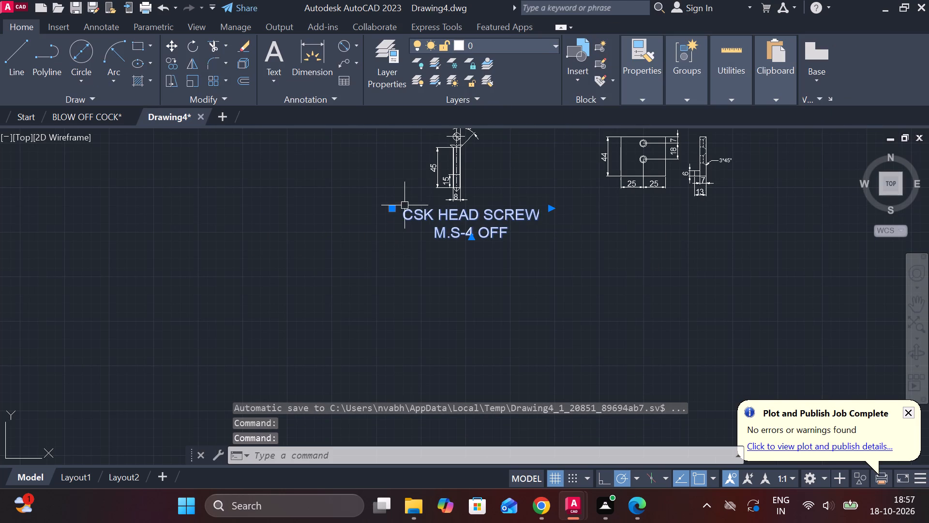
{"action": "left_click", "coordinate": [389, 211]}
{"action": "left_click", "coordinate": [375, 211]}
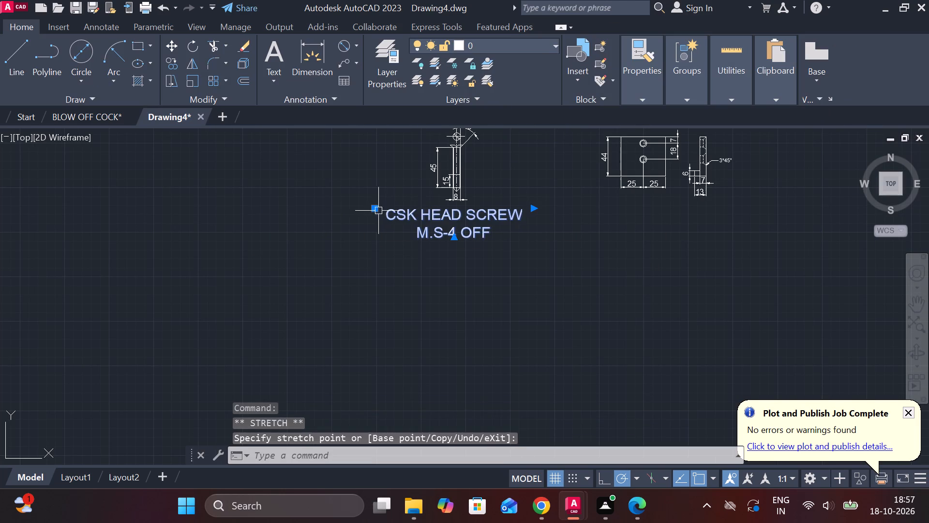
{"action": "key", "text": "Escape"}
Move the 45 mm long screw view with its dimensions and caption below the M.S-2 screw, beside the screw spindle.
{"action": "middle_click_drag", "start_coordinate": [465, 229], "coordinate": [484, 277]}
{"action": "left_click", "coordinate": [344, 156]}
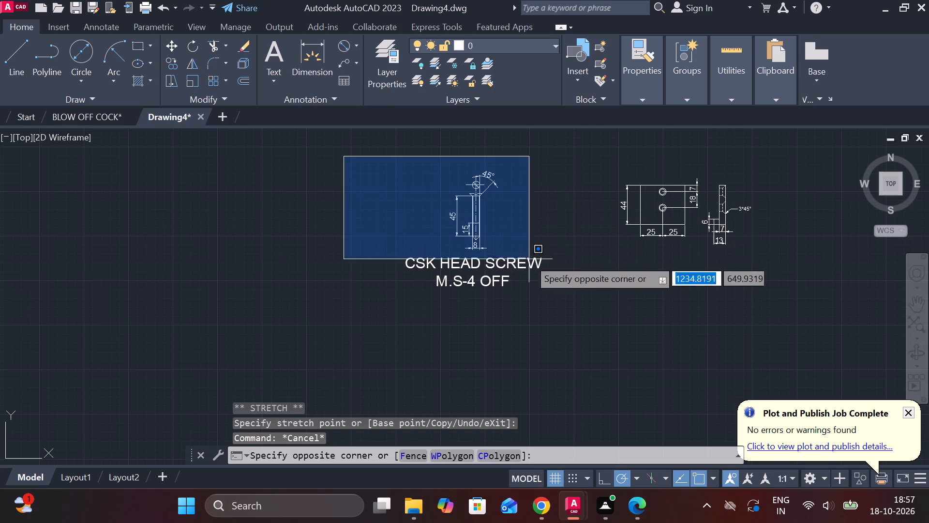
{"action": "left_click", "coordinate": [575, 332]}
{"action": "key", "text": "m"}
{"action": "key", "text": "Return"}
{"action": "left_click", "coordinate": [598, 310]}
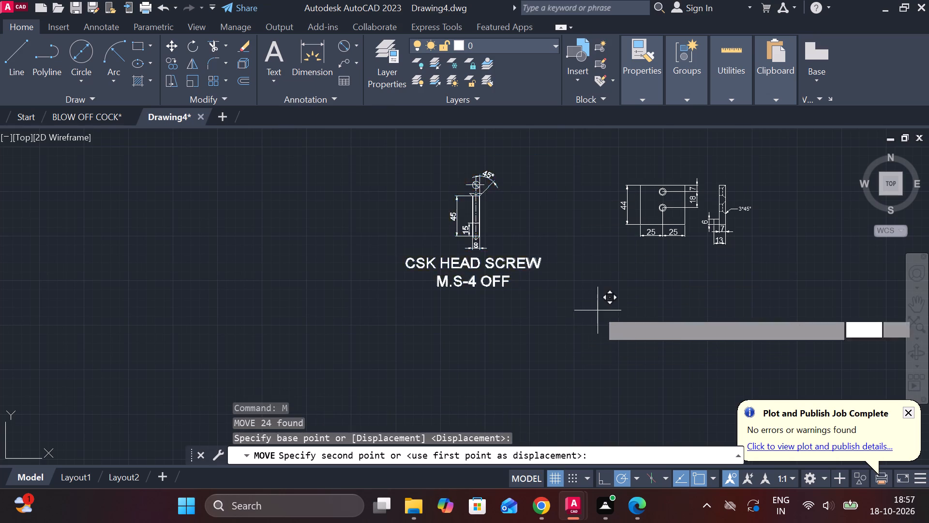
{"action": "scroll", "coordinate": [588, 323], "scroll_direction": "down", "scroll_amount": 3}
{"action": "scroll", "coordinate": [519, 310], "scroll_direction": "up", "scroll_amount": 2}
{"action": "middle_click_drag", "start_coordinate": [535, 268], "coordinate": [556, 322]}
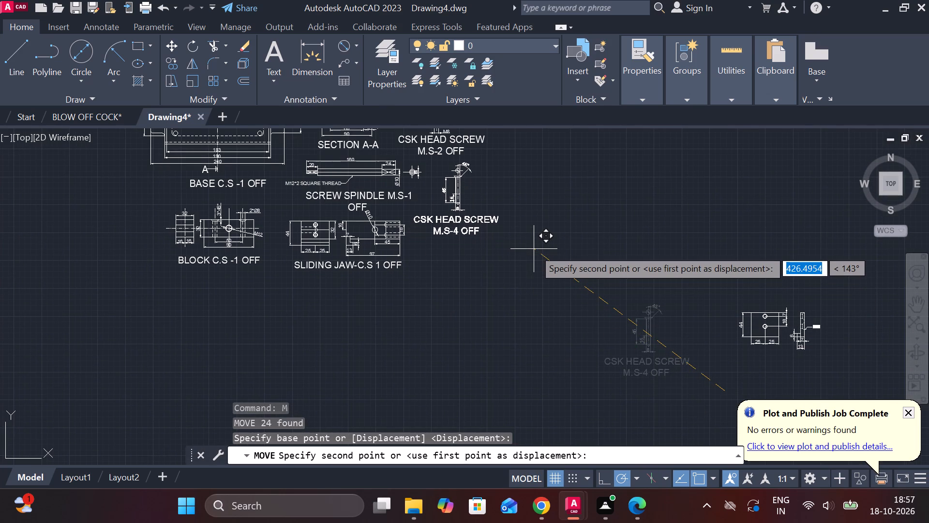
{"action": "left_click", "coordinate": [534, 249]}
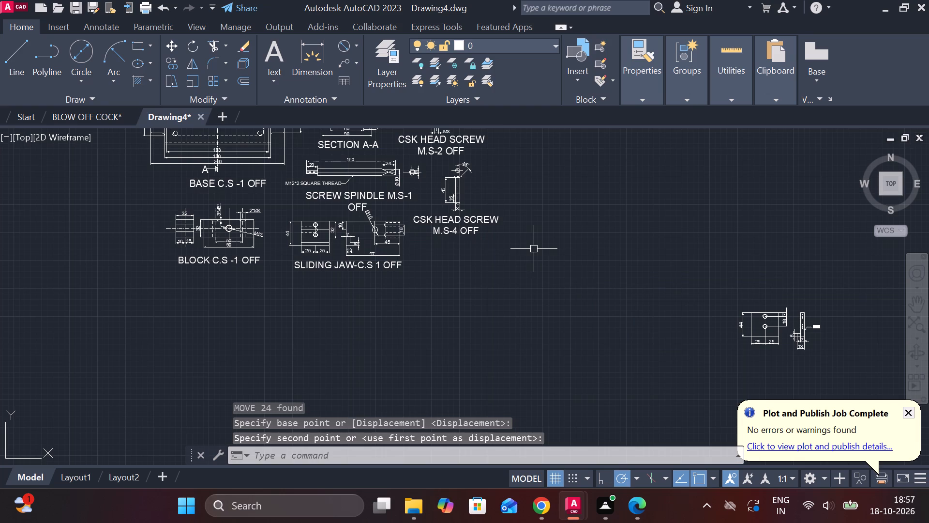
Paste a copy of the SECTION A-A caption beneath the two views of the 44 mm high plate with two holes.
{"action": "middle_click_drag", "start_coordinate": [482, 283], "coordinate": [486, 284]}
{"action": "middle_click_drag", "start_coordinate": [486, 284], "coordinate": [542, 360]}
{"action": "middle_click_drag", "start_coordinate": [591, 293], "coordinate": [517, 252]}
{"action": "middle_click_drag", "start_coordinate": [741, 342], "coordinate": [520, 202]}
{"action": "scroll", "coordinate": [590, 232], "scroll_direction": "up", "scroll_amount": 3}
{"action": "middle_click_drag", "start_coordinate": [607, 245], "coordinate": [635, 296]}
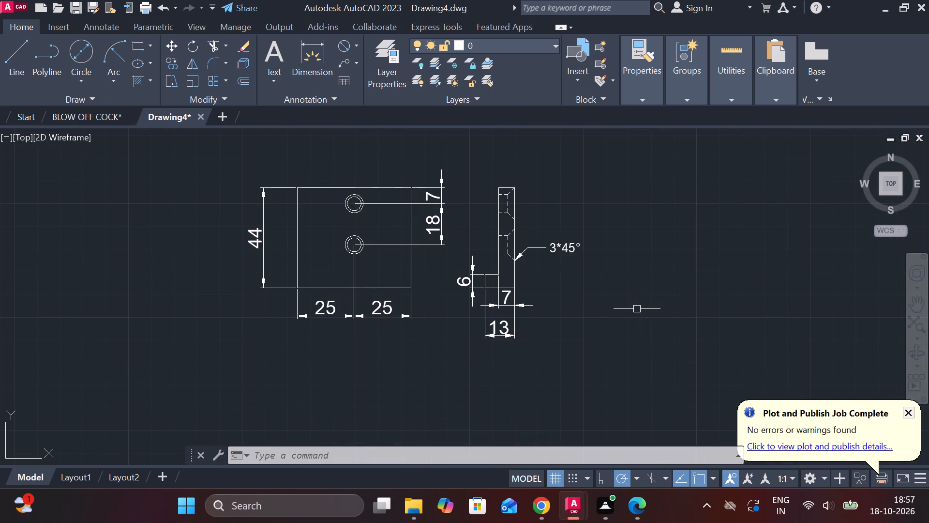
{"action": "key", "text": "ctrl+v"}
{"action": "middle_click_drag", "start_coordinate": [356, 366], "coordinate": [392, 345]}
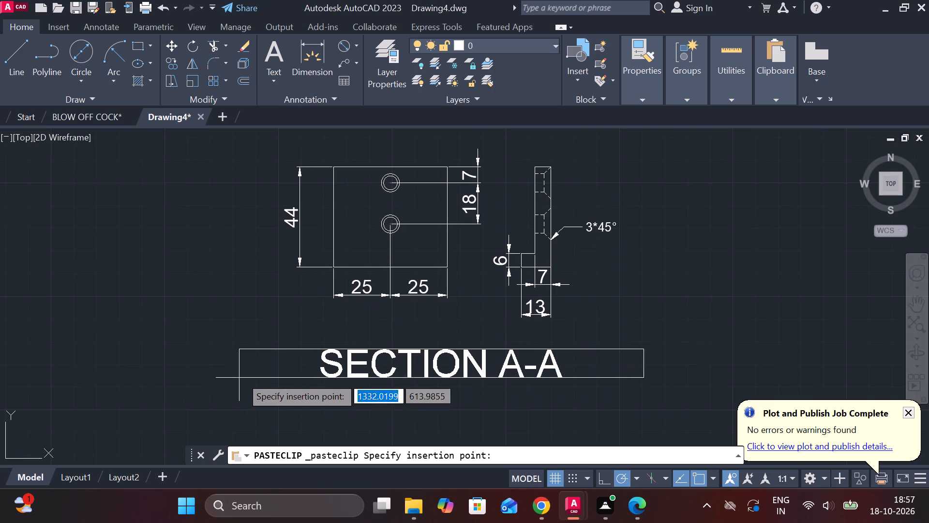
{"action": "left_click", "coordinate": [239, 371]}
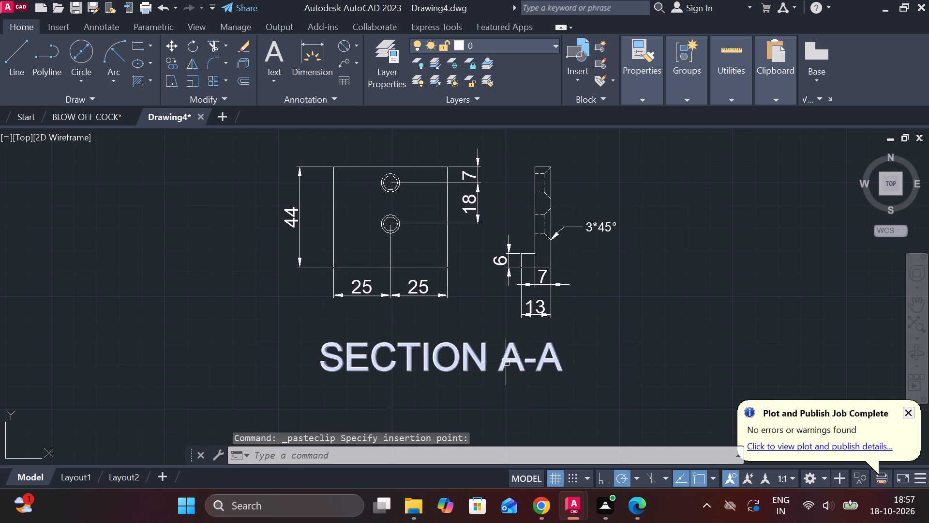
Replace the pasted caption's text with "END PLATE M.S-1 OFF" and widen its text box so it fits on one line.
{"action": "double_click", "coordinate": [481, 356]}
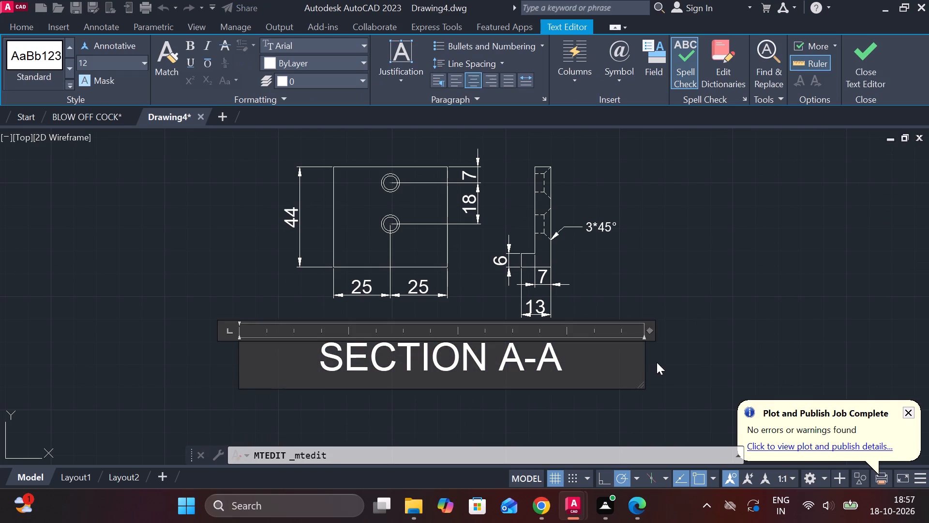
{"action": "left_click", "coordinate": [598, 367]}
{"action": "key", "text": "BackSpace"}
{"action": "key", "text": "BackSpace"}
{"action": "key", "text": "BackSpace"}
{"action": "key", "text": "BackSpace"}
{"action": "key", "text": "BackSpace"}
{"action": "key", "text": "BackSpace"}
{"action": "key", "text": "BackSpace"}
{"action": "key", "text": "BackSpace"}
{"action": "key", "text": "BackSpace"}
{"action": "key", "text": "BackSpace"}
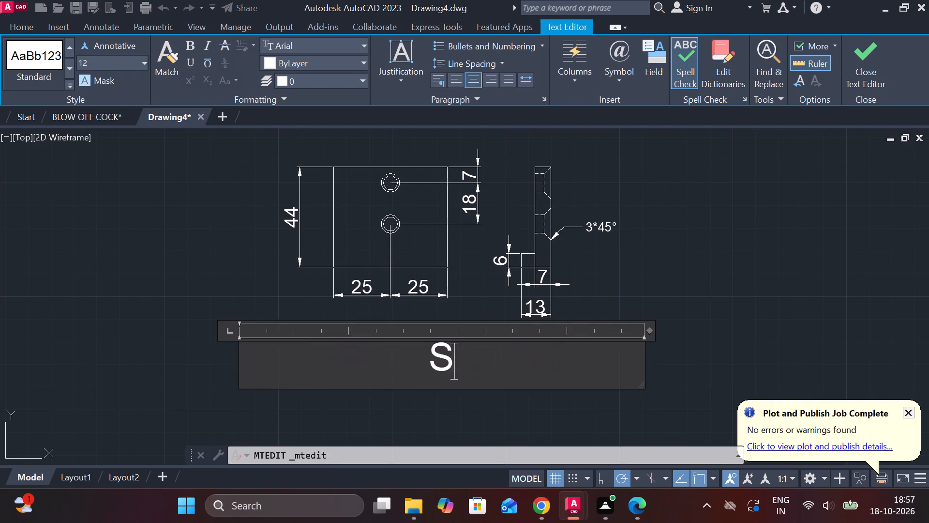
{"action": "key", "text": "BackSpace"}
{"action": "type", "text": "EN"}
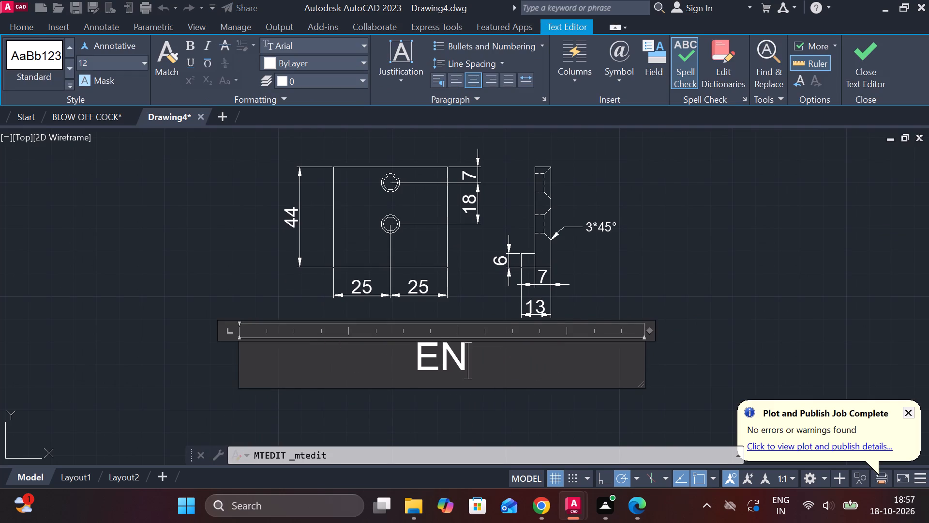
{"action": "type", "text": "D PLATE"}
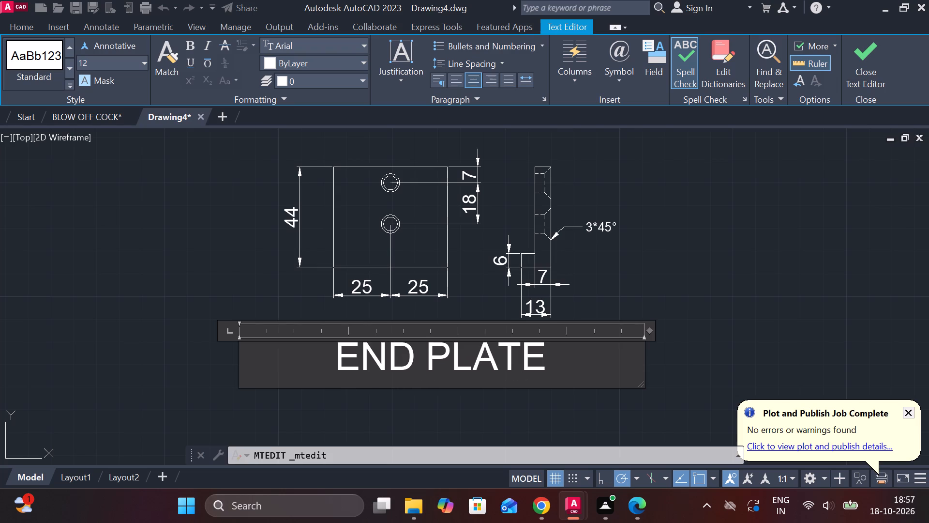
{"action": "key", "text": "space"}
{"action": "type", "text": "M.S-"}
{"action": "type", "text": "1 OFF"}
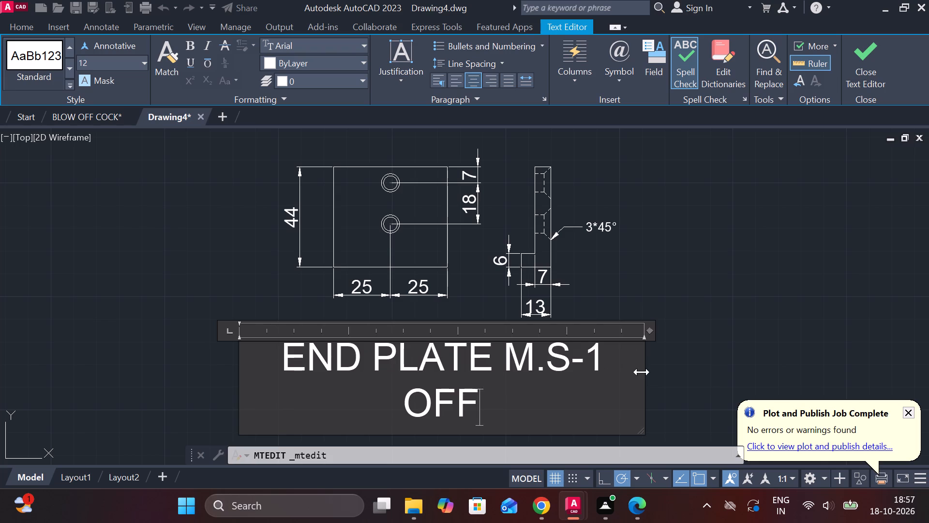
{"action": "left_click_drag", "start_coordinate": [642, 372], "coordinate": [665, 369]}
{"action": "left_click", "coordinate": [854, 91]}
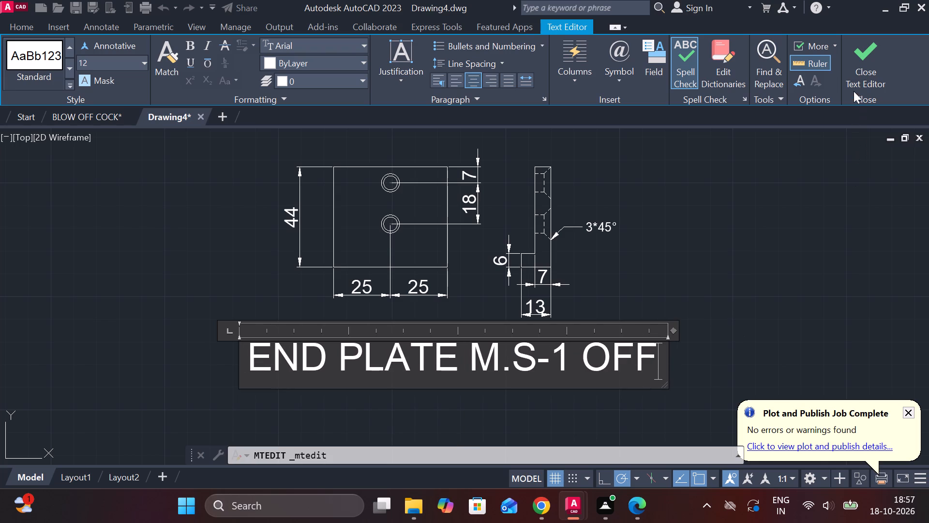
{"action": "left_click", "coordinate": [853, 60]}
Move both end plate views with their dimensions and caption below and left of the base, beside the block views.
{"action": "scroll", "coordinate": [704, 191], "scroll_direction": "down", "scroll_amount": 2}
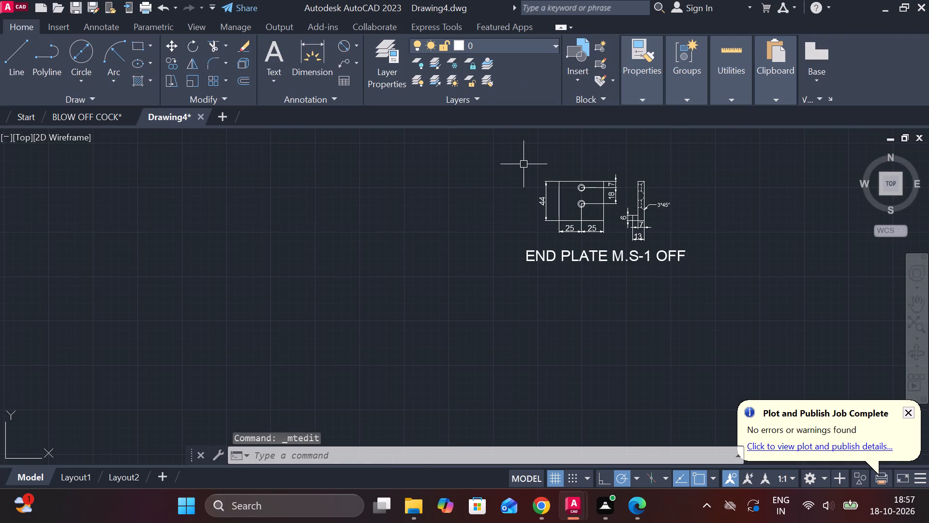
{"action": "left_click_drag", "start_coordinate": [477, 152], "coordinate": [483, 153]}
{"action": "left_click", "coordinate": [828, 311]}
{"action": "key", "text": "m"}
{"action": "key", "text": "Return"}
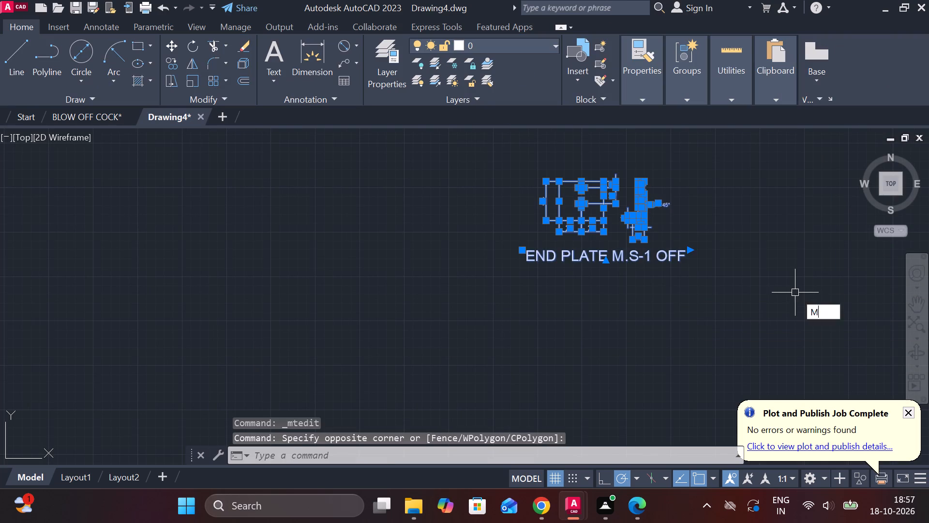
{"action": "left_click", "coordinate": [795, 292]}
{"action": "scroll", "coordinate": [748, 295], "scroll_direction": "down", "scroll_amount": 3}
{"action": "middle_click_drag", "start_coordinate": [632, 282], "coordinate": [633, 323]}
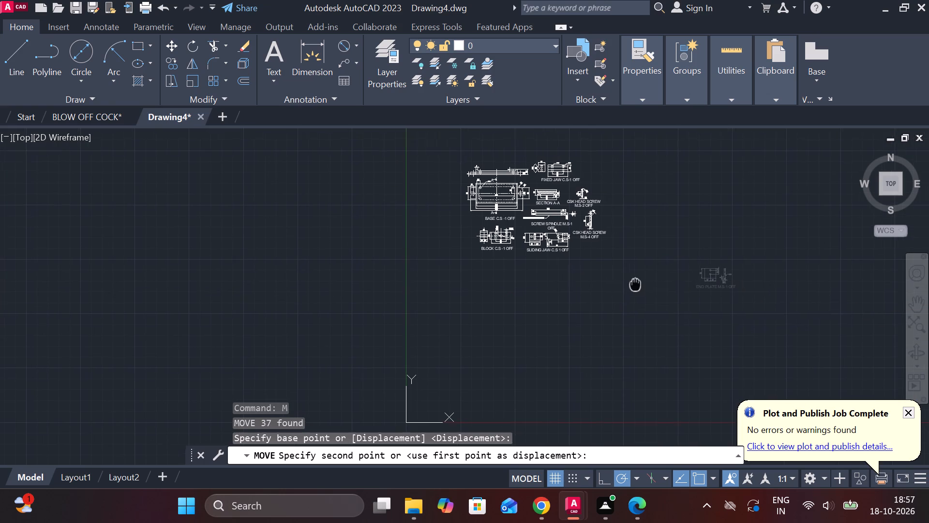
{"action": "middle_click_drag", "start_coordinate": [633, 323], "coordinate": [628, 341]}
{"action": "scroll", "coordinate": [543, 355], "scroll_direction": "up", "scroll_amount": 3}
{"action": "middle_click_drag", "start_coordinate": [560, 333], "coordinate": [606, 419]}
{"action": "middle_click_drag", "start_coordinate": [447, 300], "coordinate": [451, 305]}
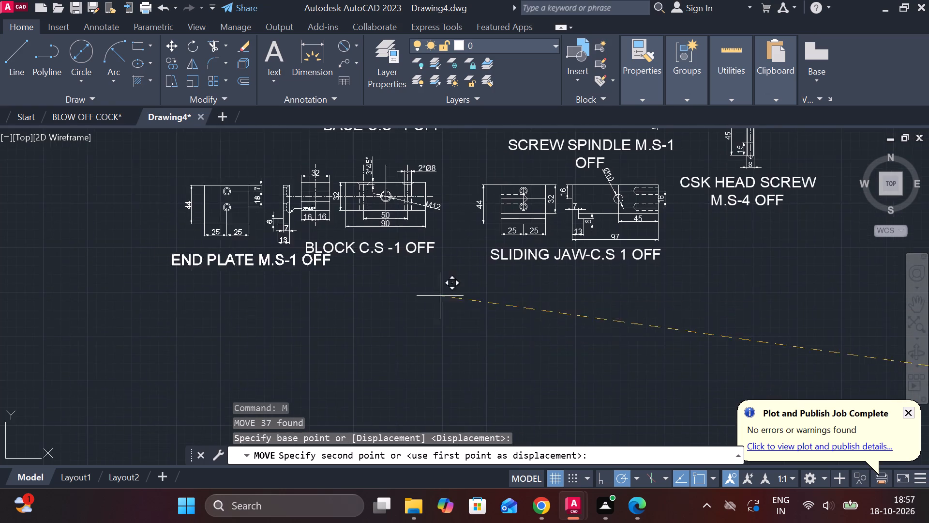
{"action": "middle_click_drag", "start_coordinate": [451, 305], "coordinate": [521, 451]}
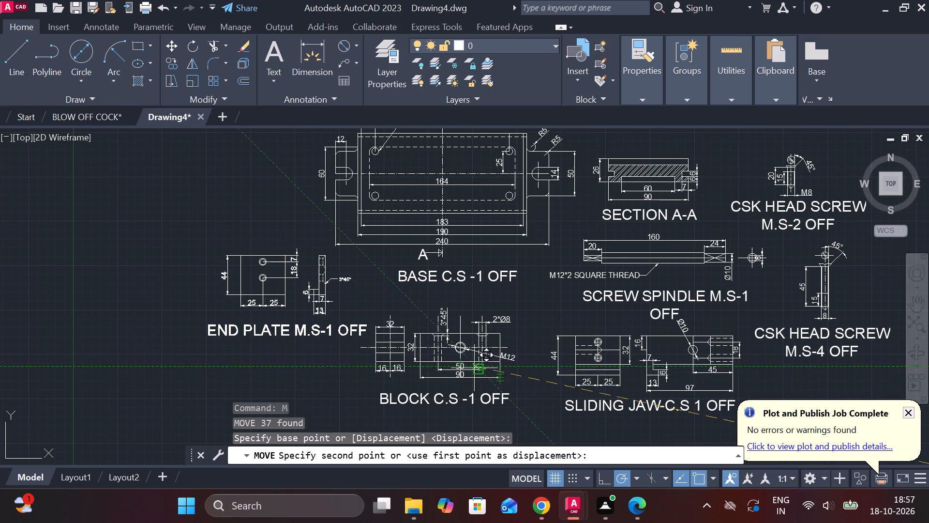
{"action": "left_click", "coordinate": [474, 368]}
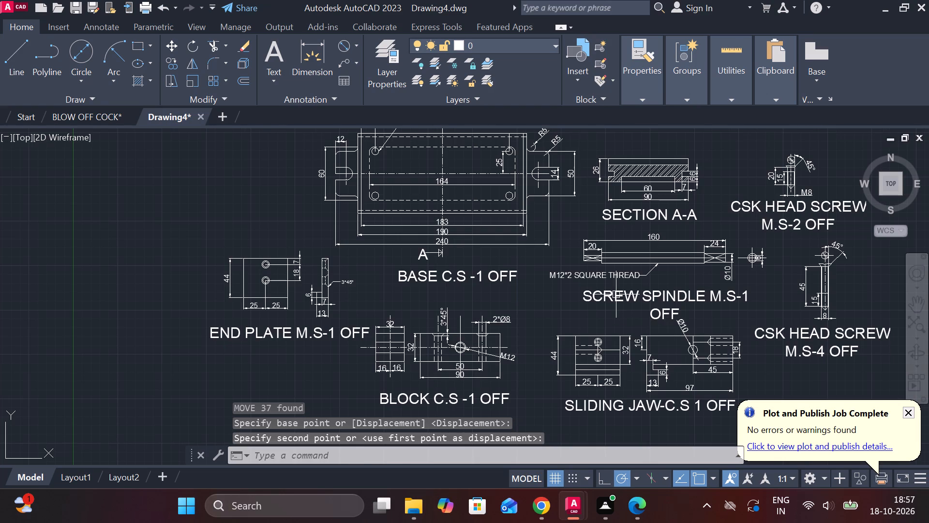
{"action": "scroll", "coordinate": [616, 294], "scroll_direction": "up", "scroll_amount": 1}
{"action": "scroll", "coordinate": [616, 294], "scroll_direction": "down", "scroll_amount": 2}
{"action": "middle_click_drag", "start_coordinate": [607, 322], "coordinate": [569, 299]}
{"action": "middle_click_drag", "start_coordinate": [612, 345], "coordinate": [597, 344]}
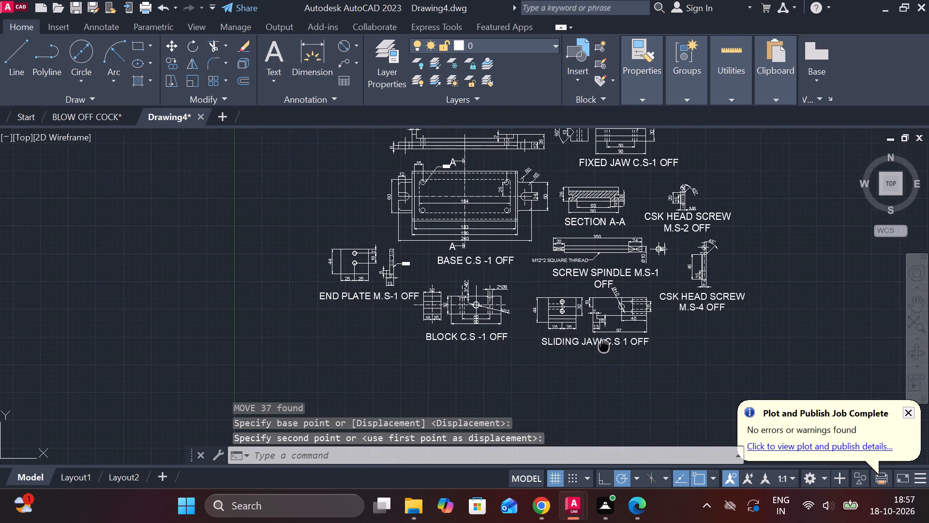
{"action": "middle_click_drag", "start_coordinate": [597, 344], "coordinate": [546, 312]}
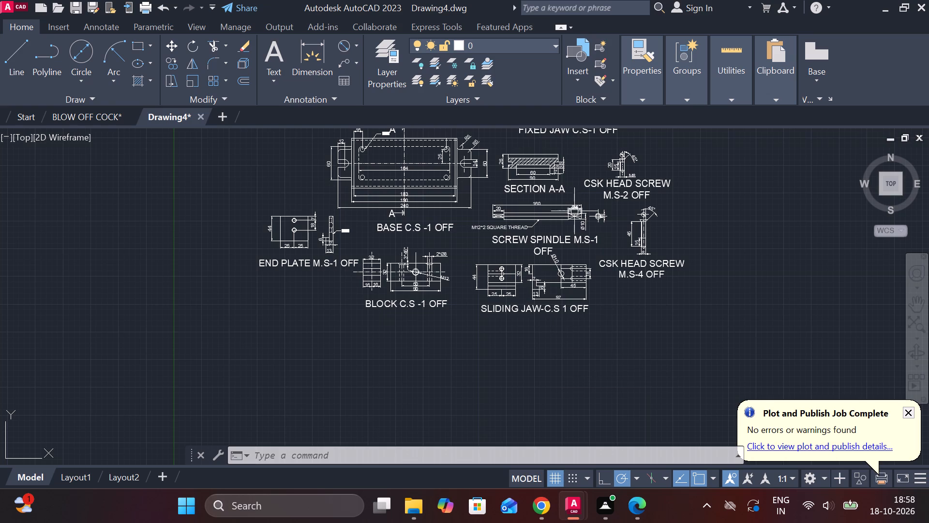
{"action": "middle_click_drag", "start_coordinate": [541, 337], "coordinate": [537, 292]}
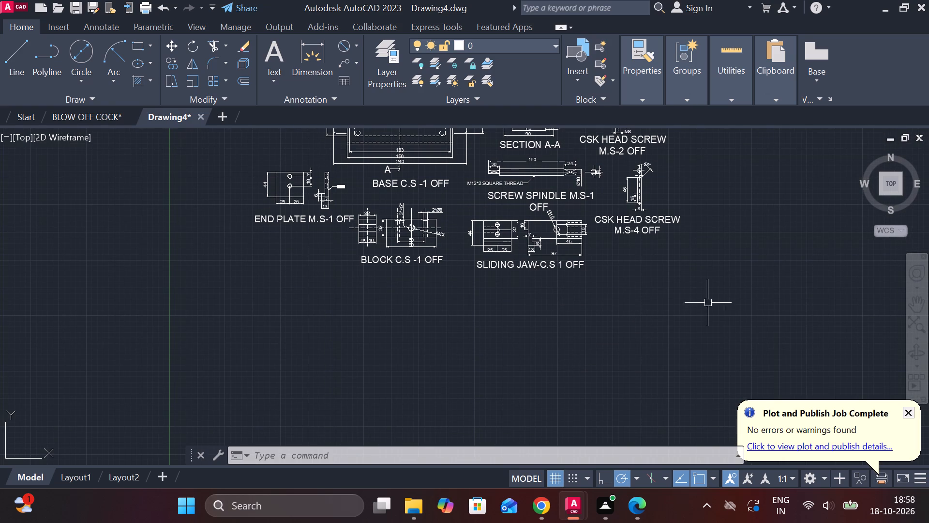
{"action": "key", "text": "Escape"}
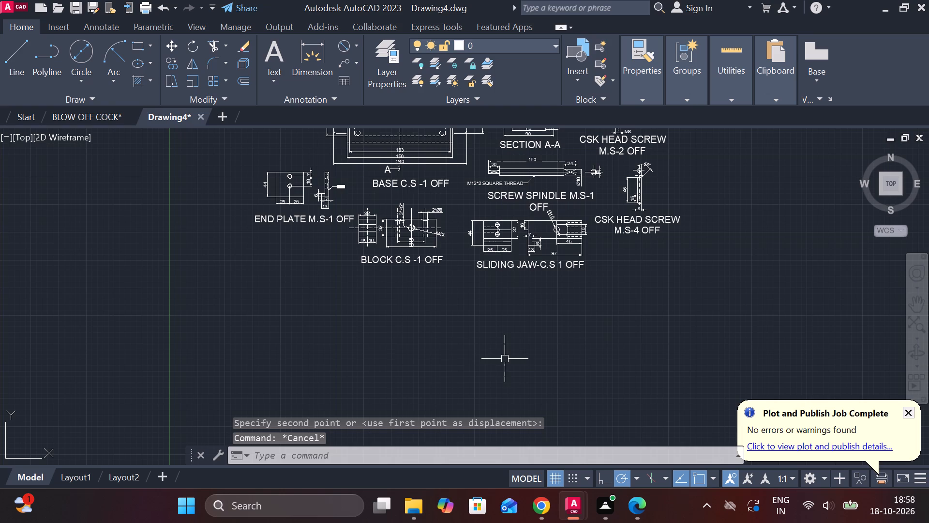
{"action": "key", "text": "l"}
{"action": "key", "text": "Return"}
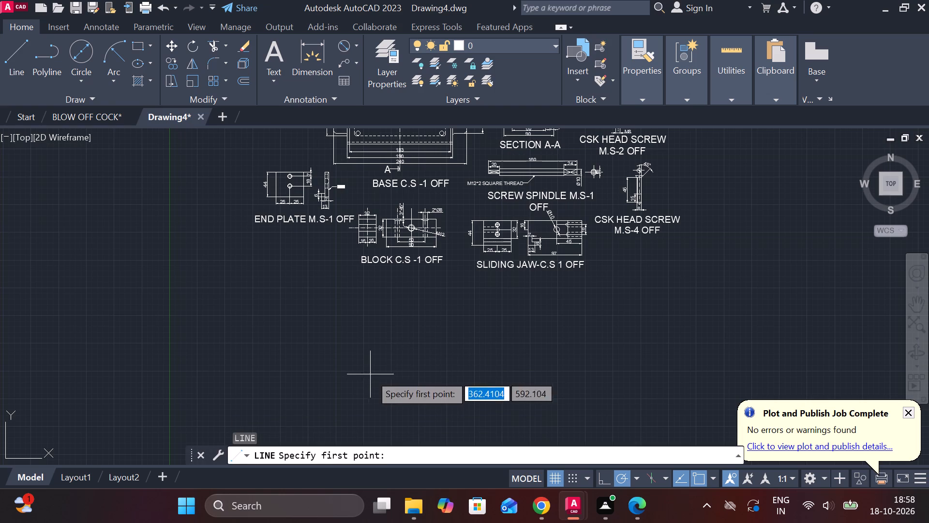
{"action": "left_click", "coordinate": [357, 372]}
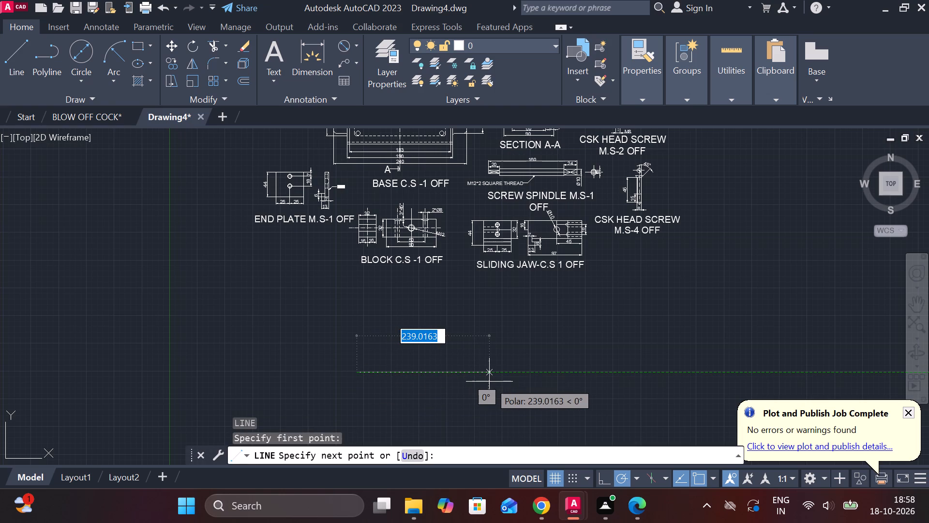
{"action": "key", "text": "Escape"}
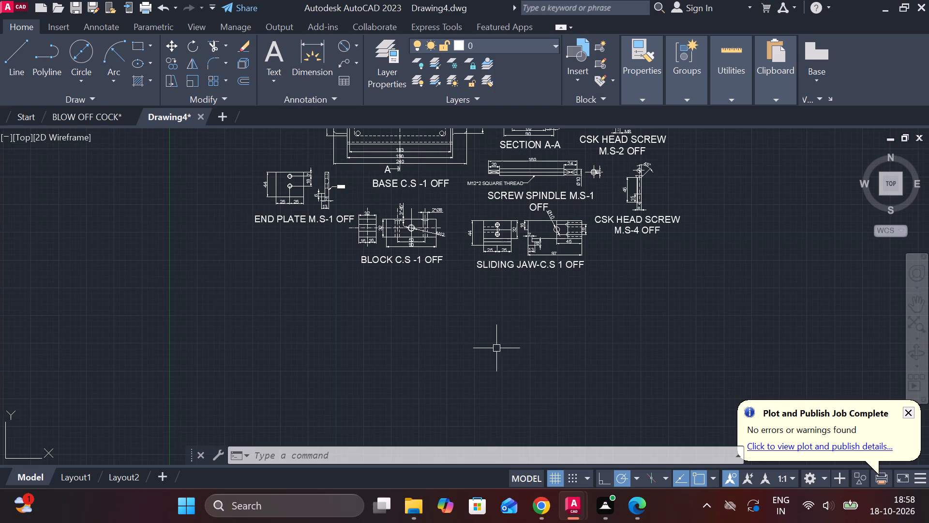
Draw a 240 by 12 mm rectangle with lines in the empty space beneath the block and sliding jaw views.
{"action": "key", "text": "l"}
{"action": "key", "text": "Return"}
{"action": "left_click", "coordinate": [401, 380]}
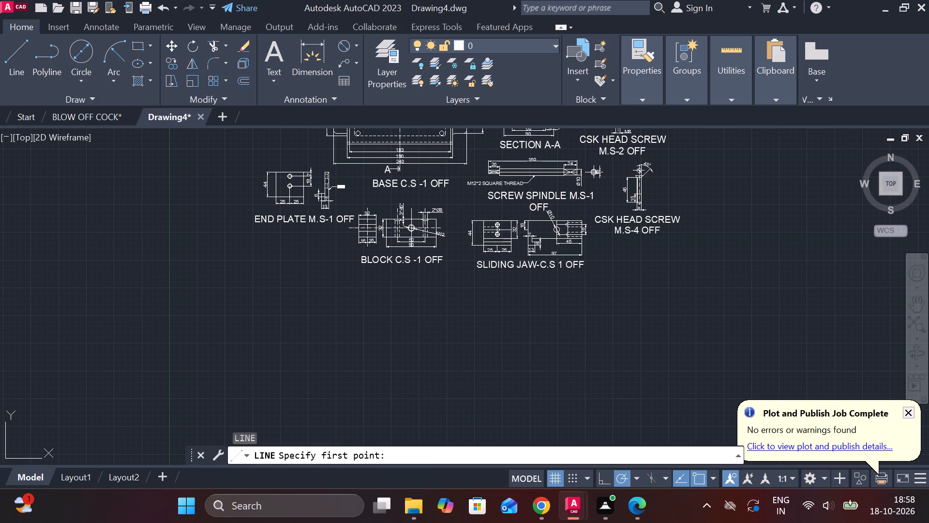
{"action": "type", "text": "240"}
{"action": "key", "text": "Return"}
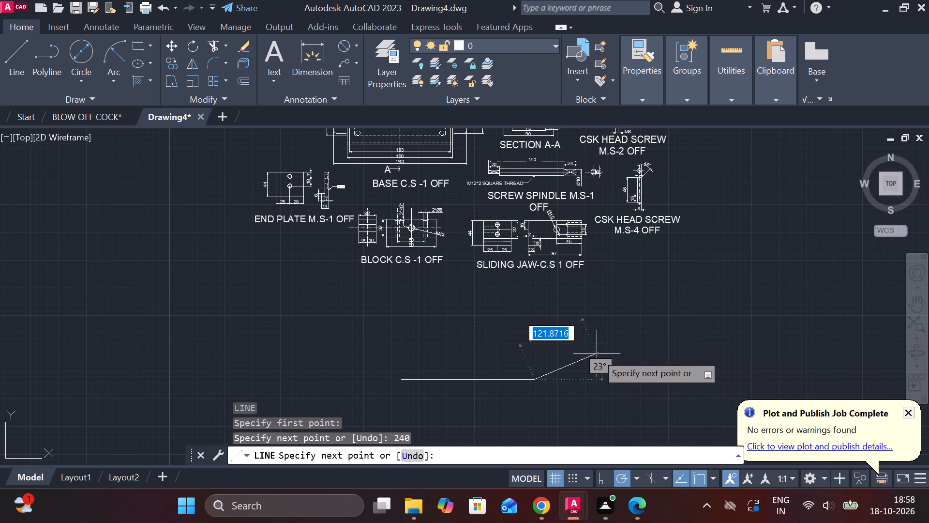
{"action": "scroll", "coordinate": [561, 355], "scroll_direction": "up", "scroll_amount": 1}
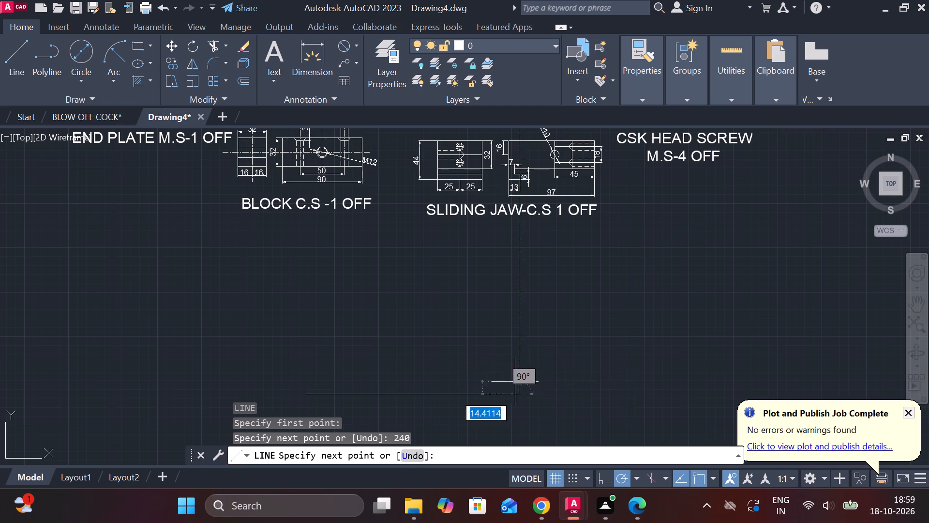
{"action": "type", "text": "12"}
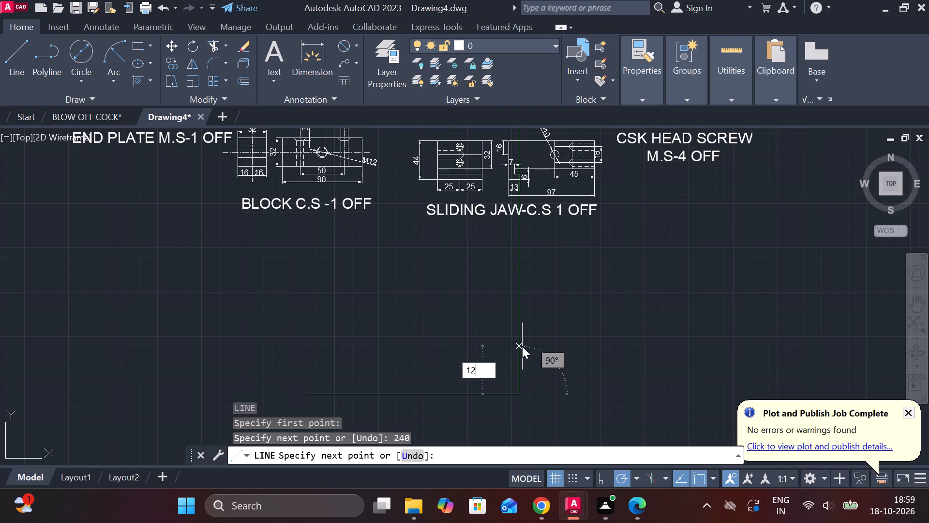
{"action": "type", "text": "12"}
{"action": "key", "text": "BackSpace"}
{"action": "key", "text": "BackSpace"}
{"action": "key", "text": "Return"}
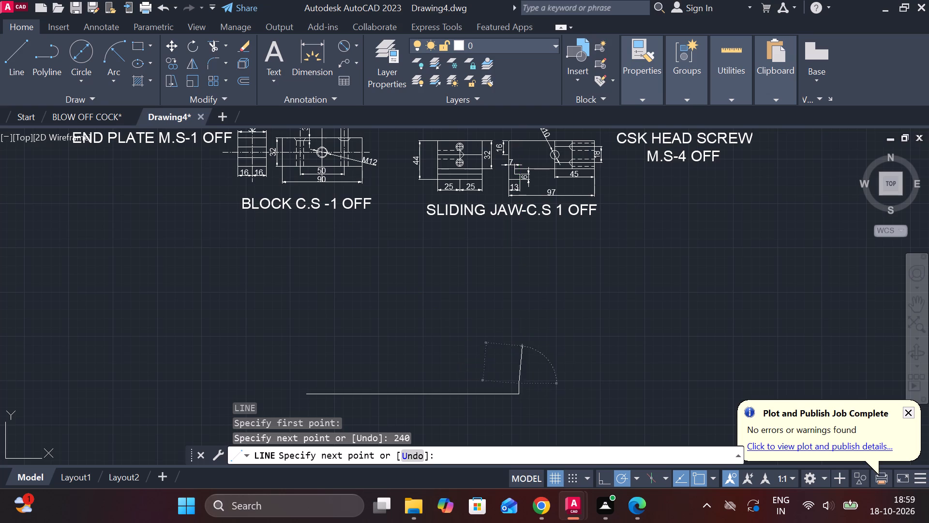
{"action": "middle_click_drag", "start_coordinate": [470, 377], "coordinate": [482, 369]}
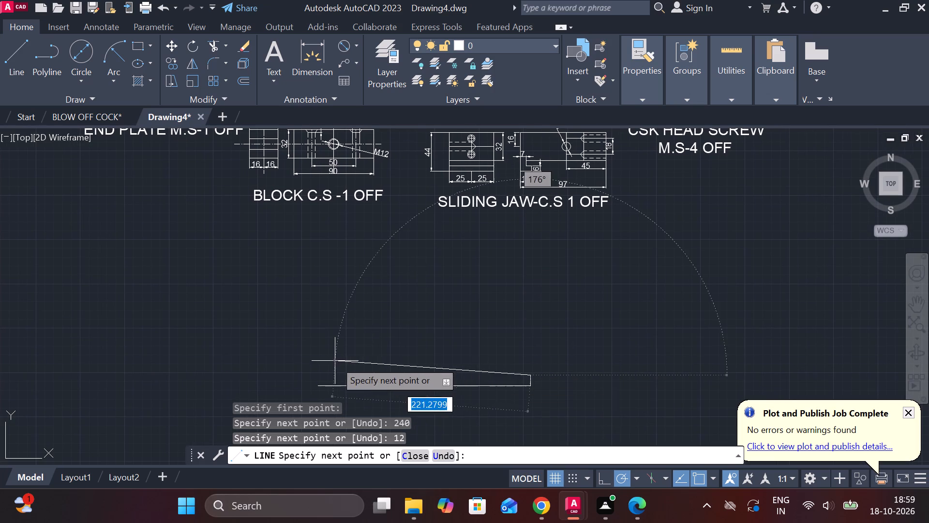
{"action": "left_click", "coordinate": [320, 372]}
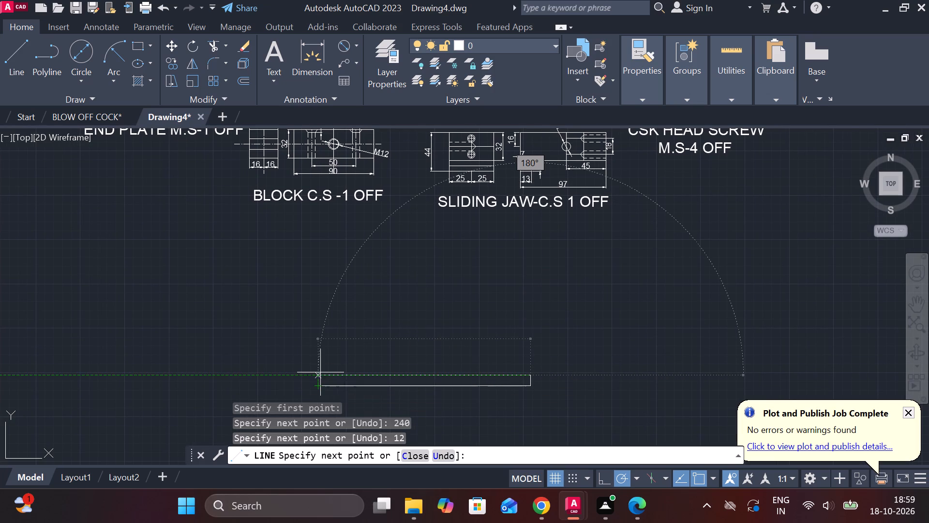
{"action": "left_click", "coordinate": [319, 387]}
{"action": "key", "text": "grave"}
{"action": "key", "text": "Escape"}
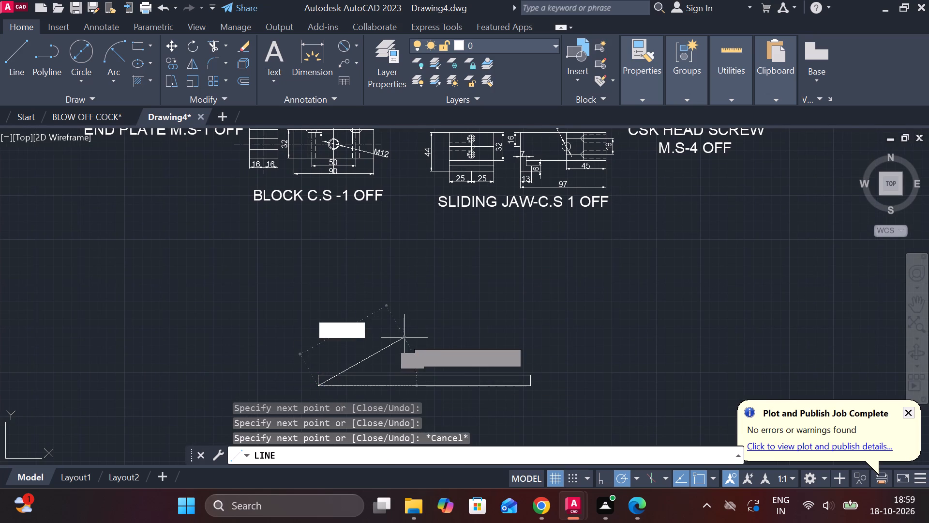
{"action": "key", "text": "Escape"}
Draw lines 26 mm up from the rectangle's lower right corner, across its full width, and down to its upper left corner.
{"action": "middle_click_drag", "start_coordinate": [393, 340], "coordinate": [435, 307]}
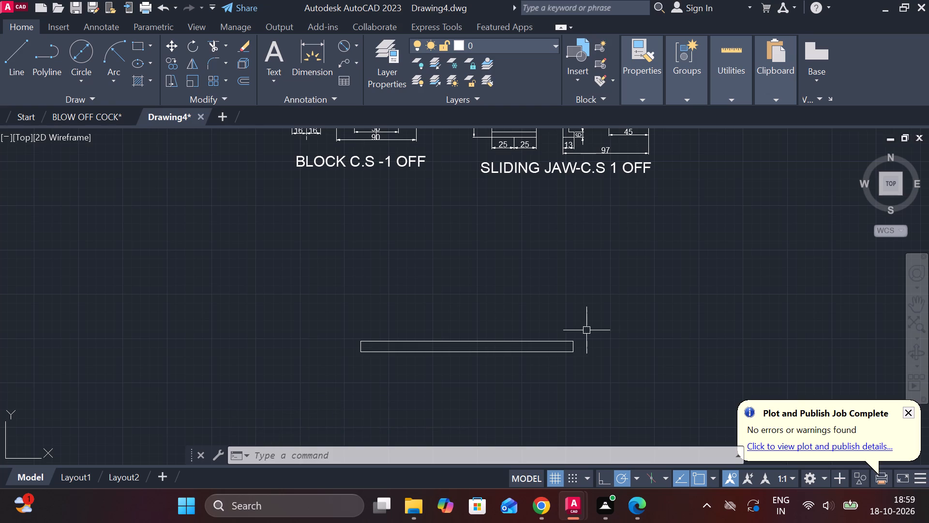
{"action": "key", "text": "l"}
{"action": "key", "text": "Return"}
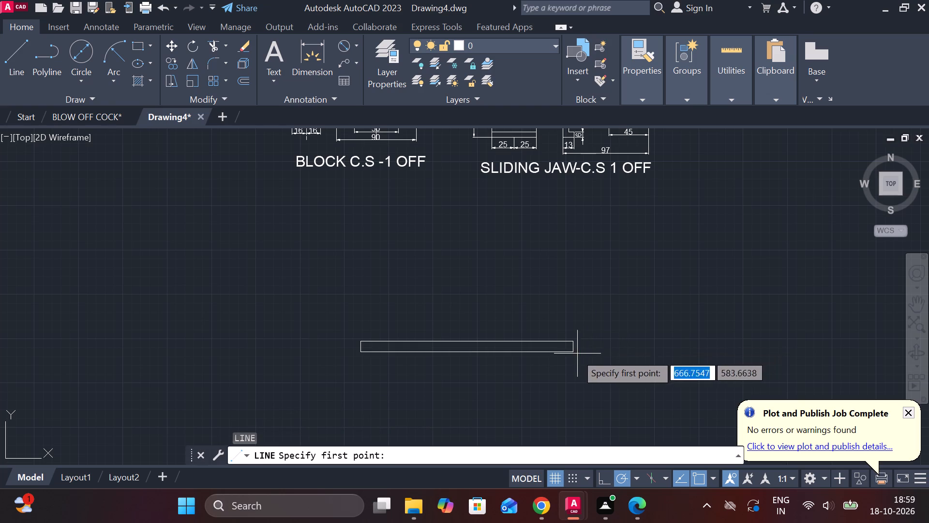
{"action": "left_click", "coordinate": [573, 354]}
{"action": "type", "text": "26"}
{"action": "key", "text": "space"}
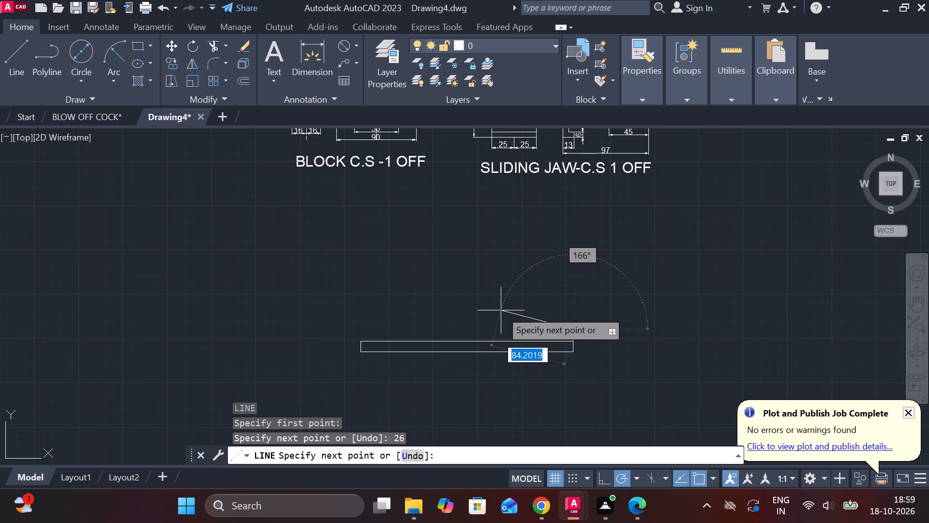
{"action": "left_click", "coordinate": [364, 323]}
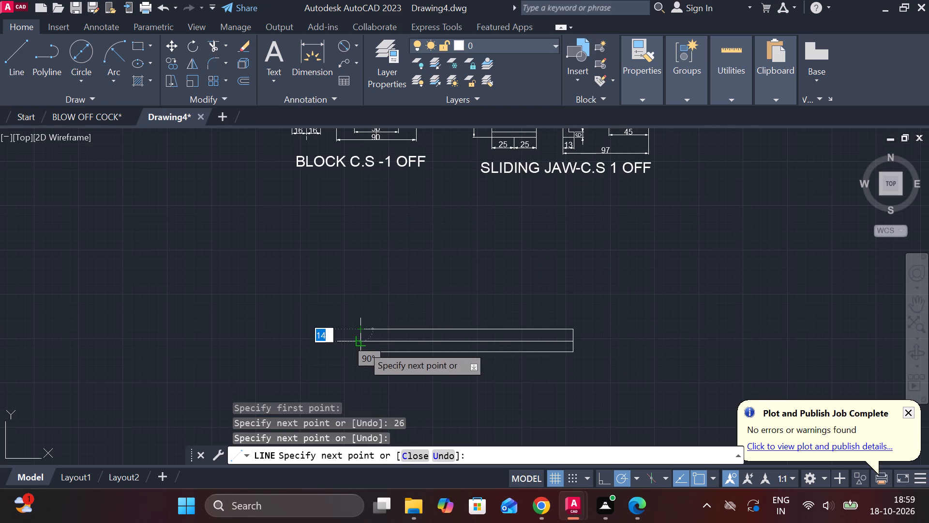
{"action": "left_click", "coordinate": [362, 346]}
{"action": "key", "text": "Escape"}
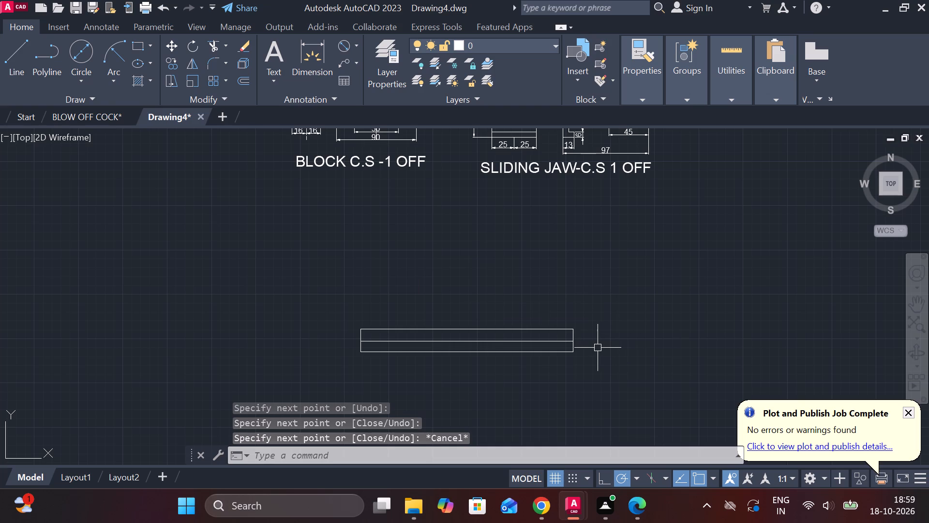
Offset the top edge of the new outline 6 mm downward.
{"action": "scroll", "coordinate": [606, 341], "scroll_direction": "up", "scroll_amount": 1}
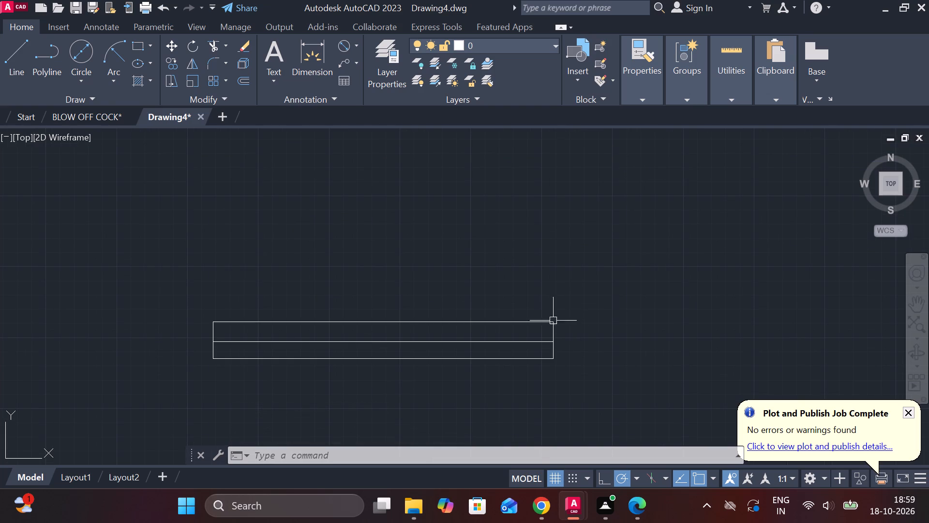
{"action": "left_click", "coordinate": [508, 321]}
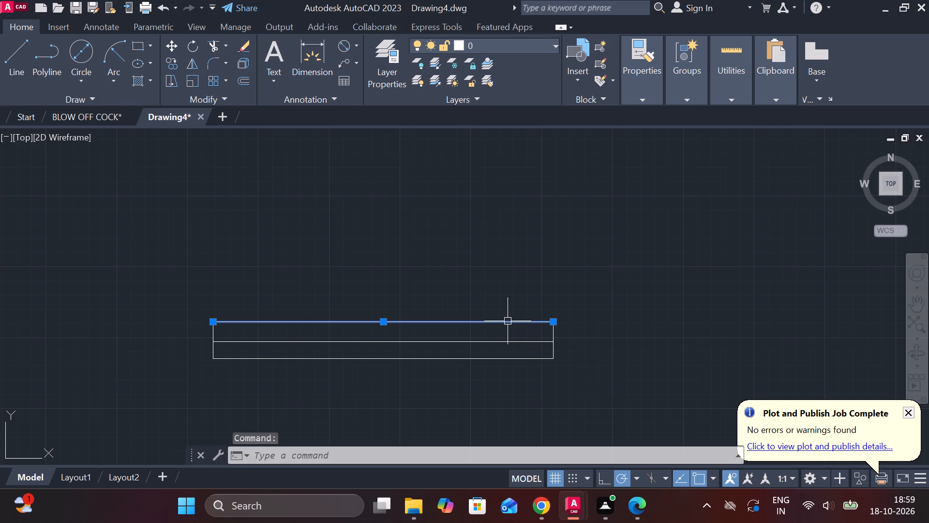
{"action": "key", "text": "o"}
{"action": "key", "text": "Return"}
{"action": "key", "text": "Return"}
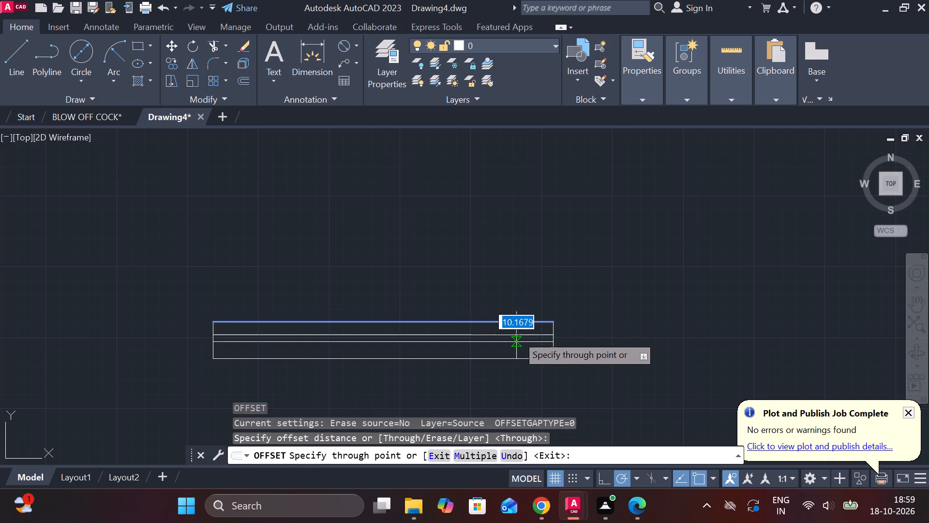
{"action": "key", "text": "6"}
{"action": "key", "text": "Return"}
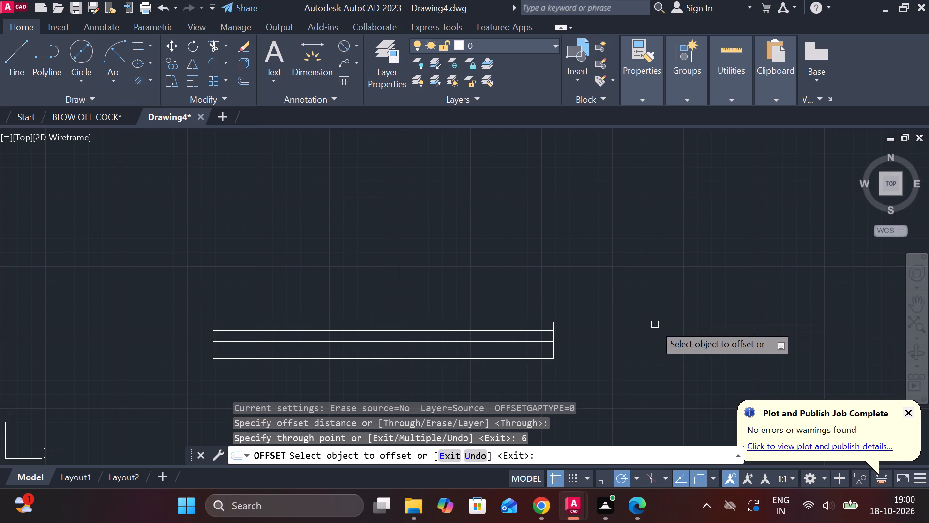
{"action": "key", "text": "Escape"}
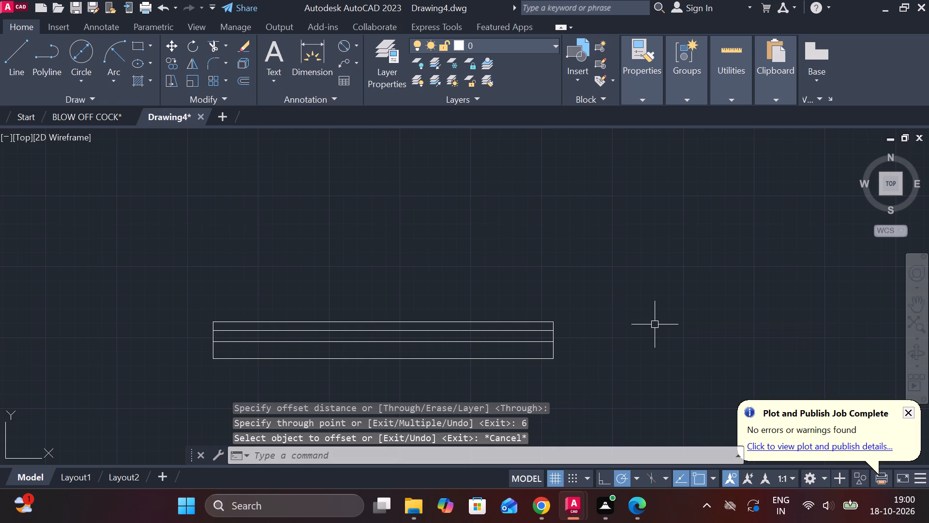
Draw a vertical line from the midpoint of the outline's bottom edge up past its top edge.
{"action": "key", "text": "l"}
{"action": "key", "text": "Return"}
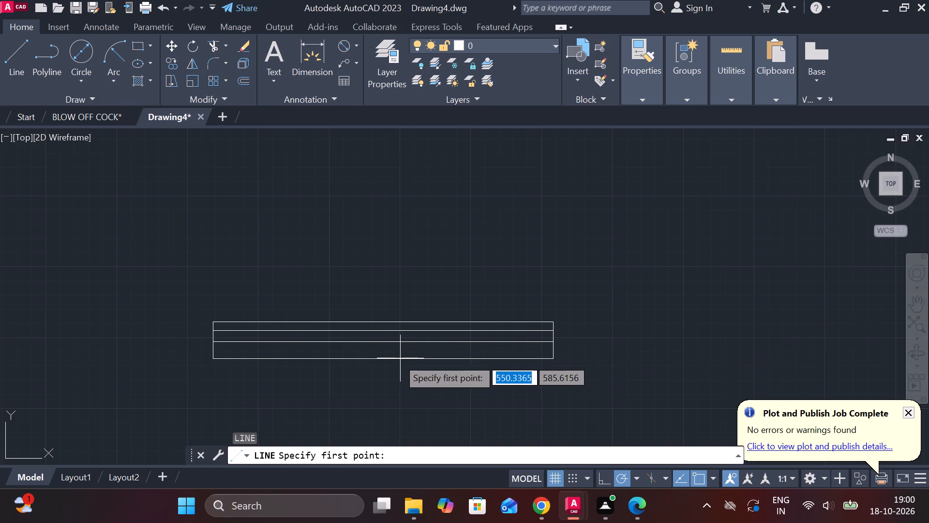
{"action": "left_click", "coordinate": [386, 360]}
{"action": "left_click", "coordinate": [394, 281]}
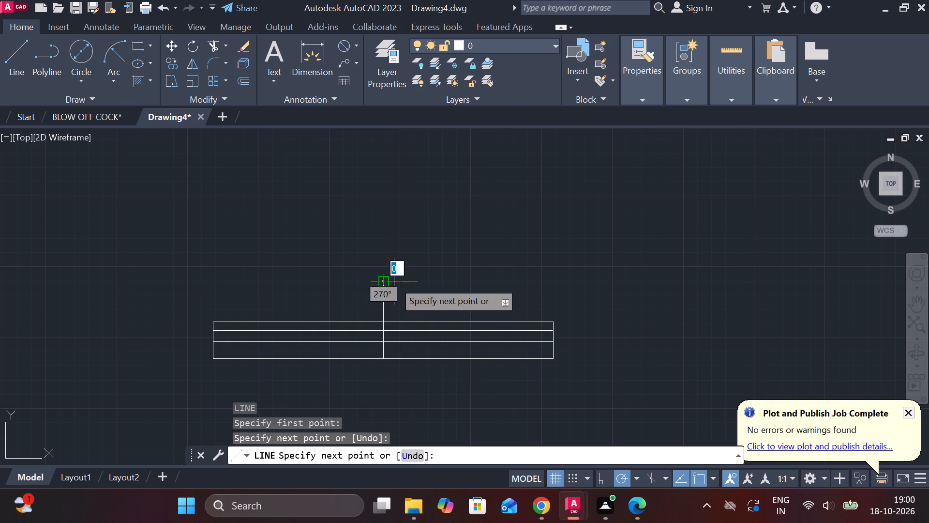
{"action": "key", "text": "Escape"}
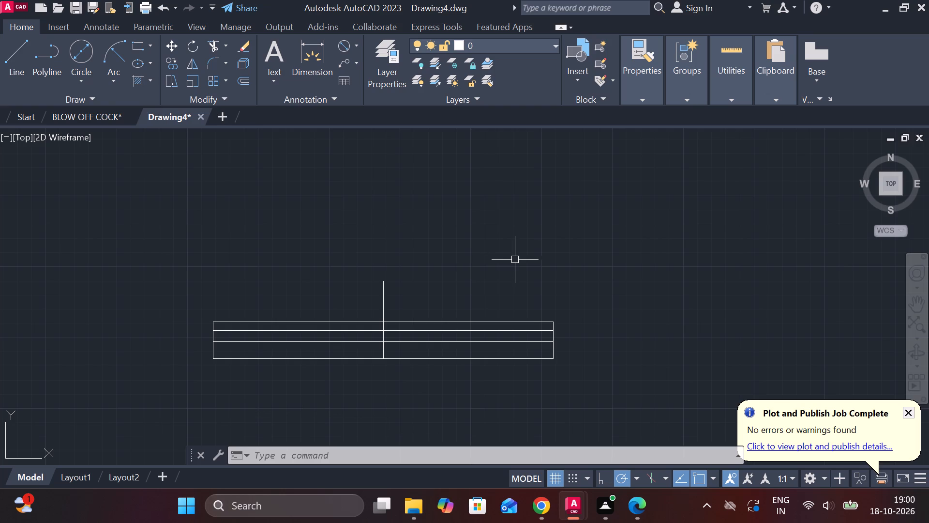
Erase the two crossed diagonal lines in the 24 mm long end of the screw spindle.
{"action": "middle_click_drag", "start_coordinate": [514, 268], "coordinate": [600, 269]}
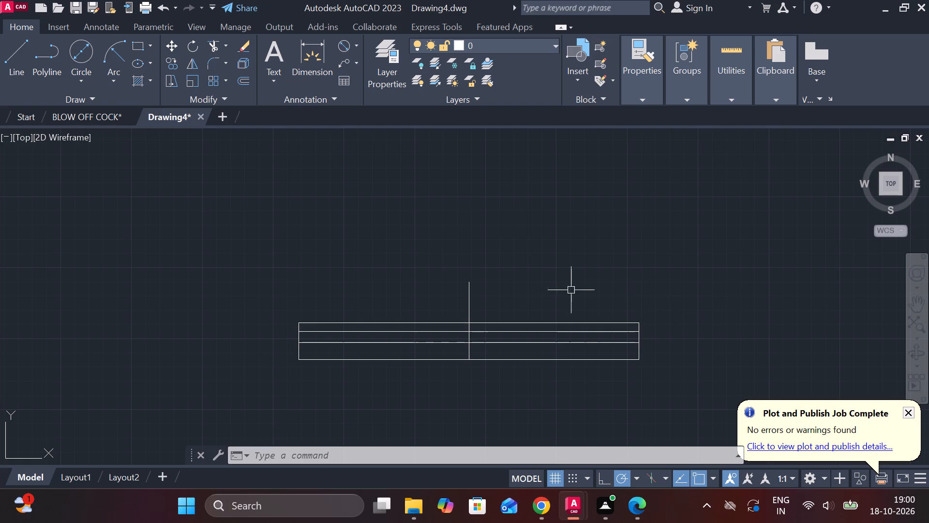
{"action": "middle_click_drag", "start_coordinate": [546, 314], "coordinate": [551, 354]}
{"action": "scroll", "coordinate": [565, 311], "scroll_direction": "down", "scroll_amount": 1}
{"action": "middle_click_drag", "start_coordinate": [591, 277], "coordinate": [569, 376]}
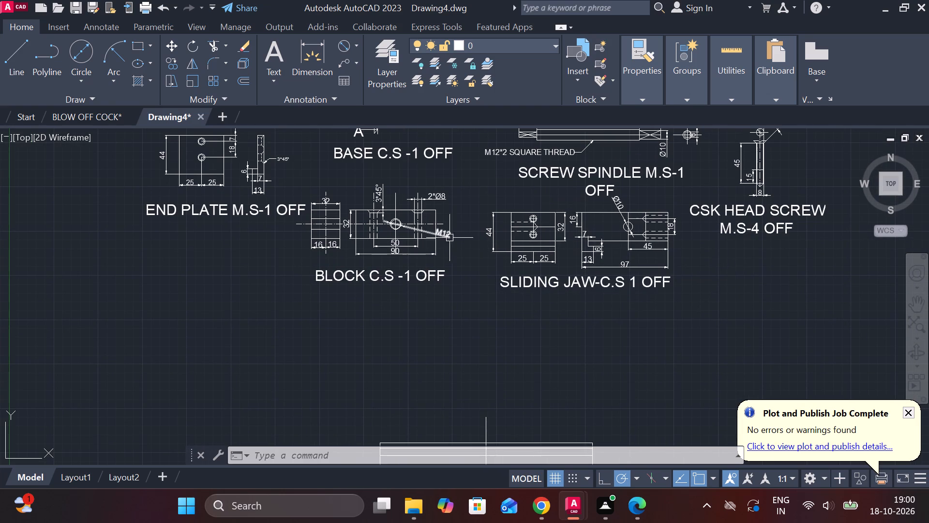
{"action": "middle_click_drag", "start_coordinate": [592, 194], "coordinate": [591, 223]}
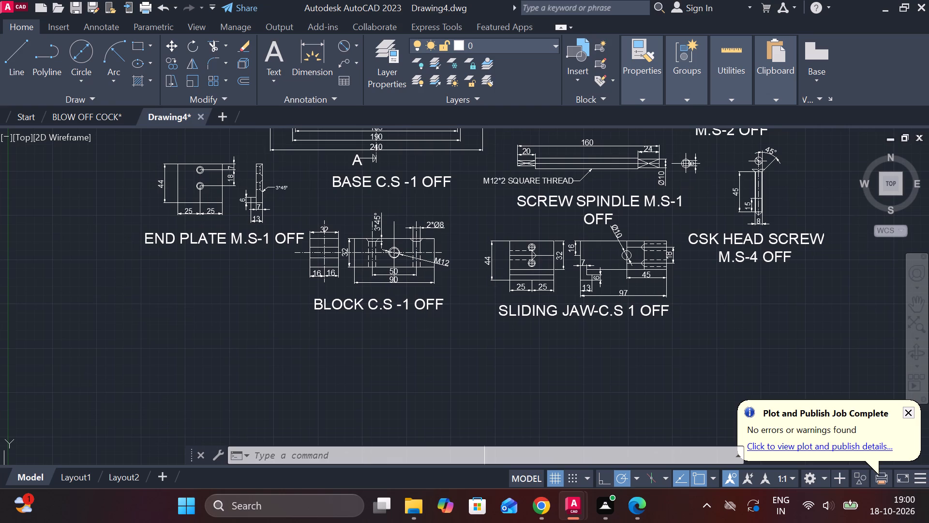
{"action": "middle_click_drag", "start_coordinate": [651, 196], "coordinate": [598, 316]}
{"action": "scroll", "coordinate": [592, 271], "scroll_direction": "up", "scroll_amount": 3}
{"action": "left_click", "coordinate": [586, 316]}
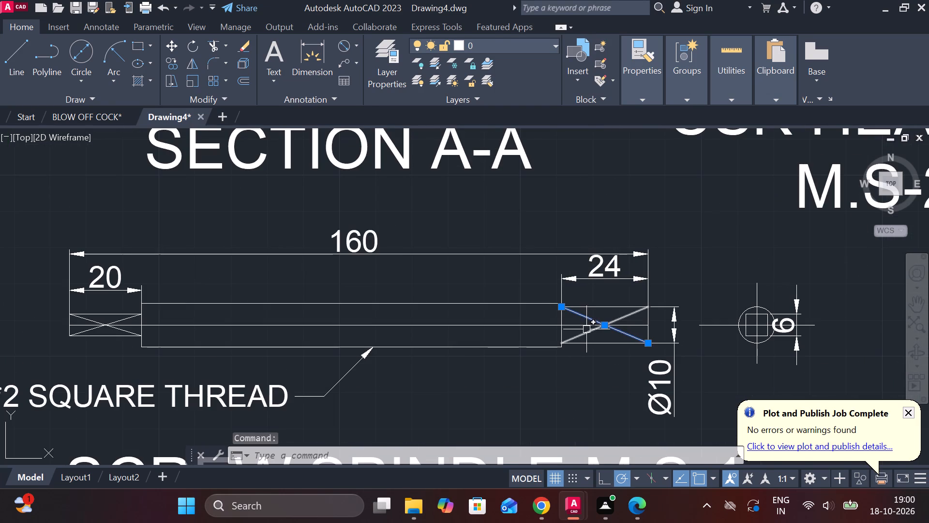
{"action": "left_click", "coordinate": [586, 335]}
{"action": "type", "text": "E"}
{"action": "key", "text": "space"}
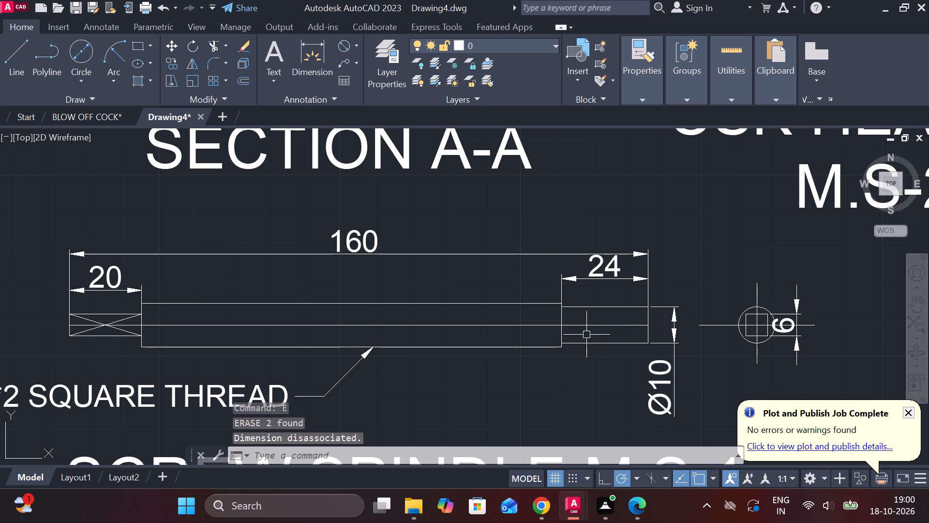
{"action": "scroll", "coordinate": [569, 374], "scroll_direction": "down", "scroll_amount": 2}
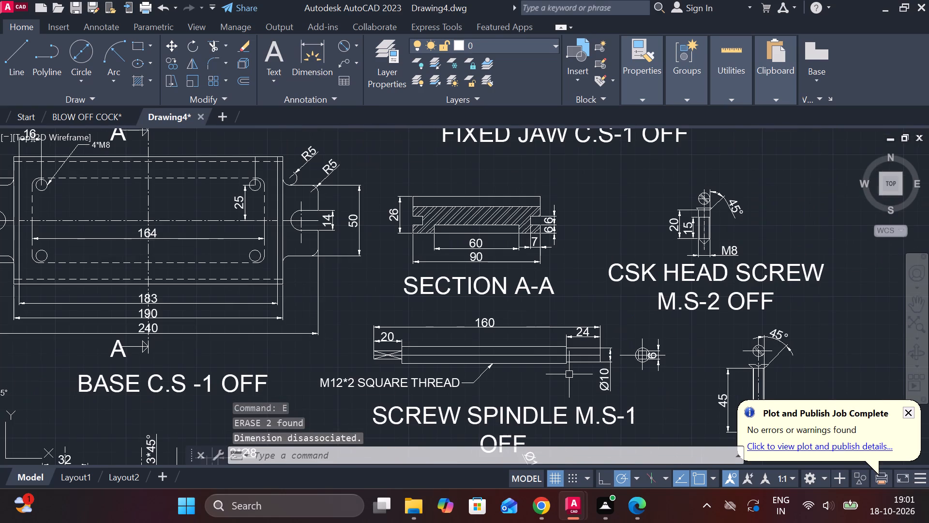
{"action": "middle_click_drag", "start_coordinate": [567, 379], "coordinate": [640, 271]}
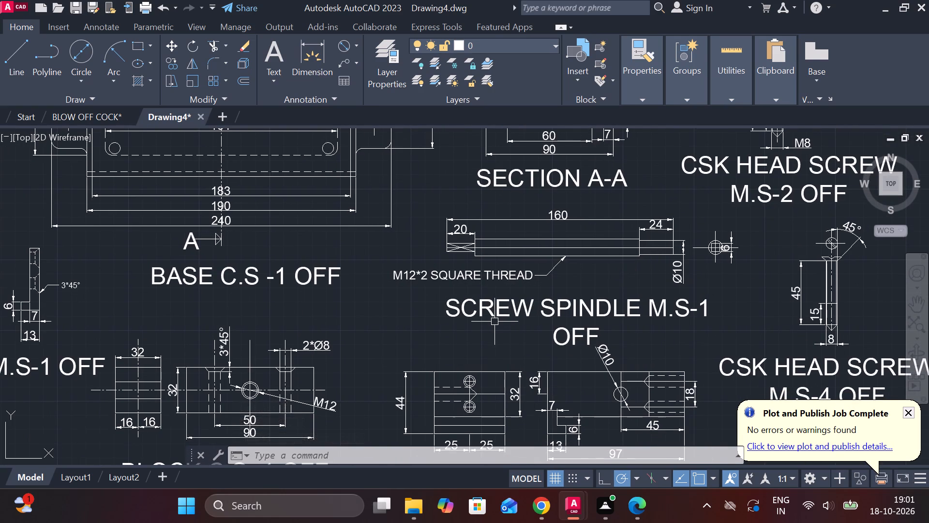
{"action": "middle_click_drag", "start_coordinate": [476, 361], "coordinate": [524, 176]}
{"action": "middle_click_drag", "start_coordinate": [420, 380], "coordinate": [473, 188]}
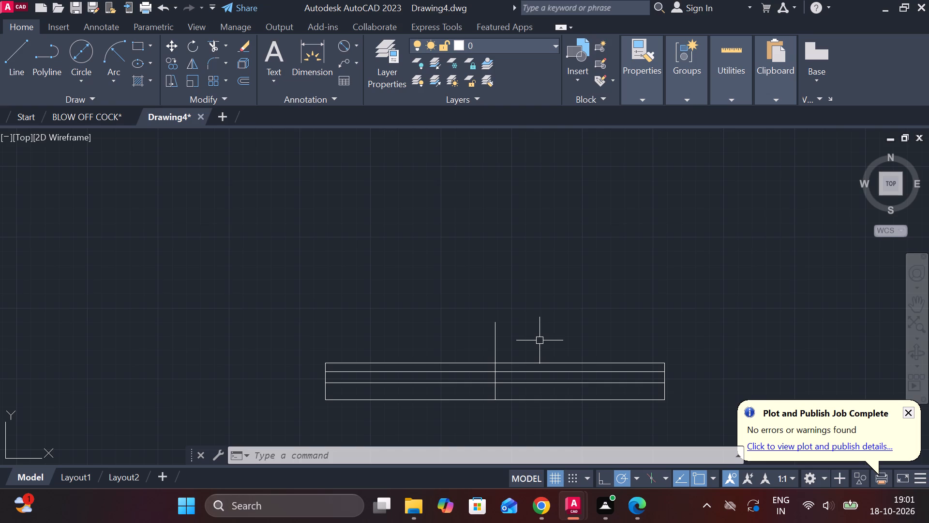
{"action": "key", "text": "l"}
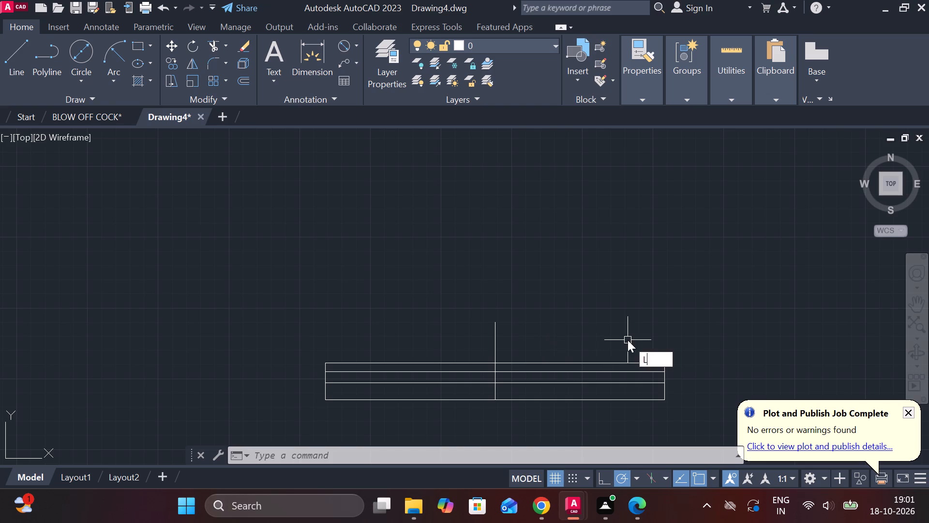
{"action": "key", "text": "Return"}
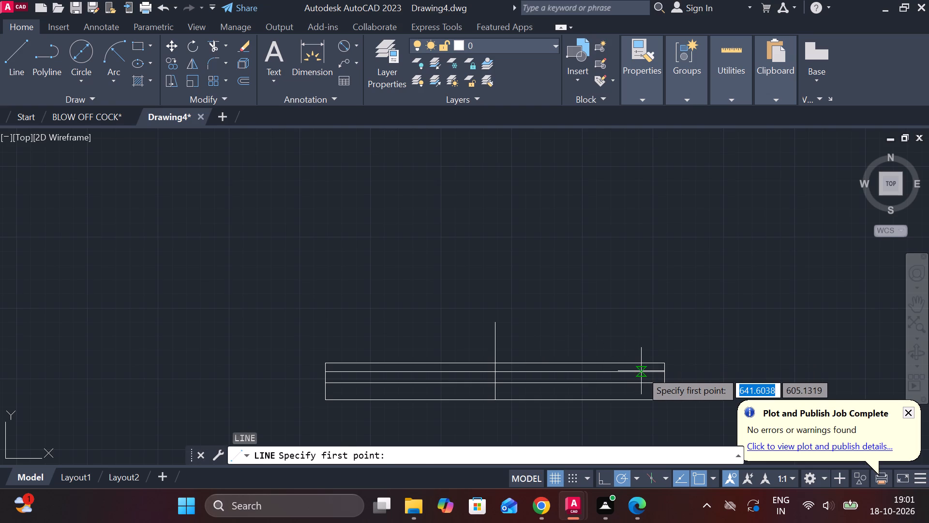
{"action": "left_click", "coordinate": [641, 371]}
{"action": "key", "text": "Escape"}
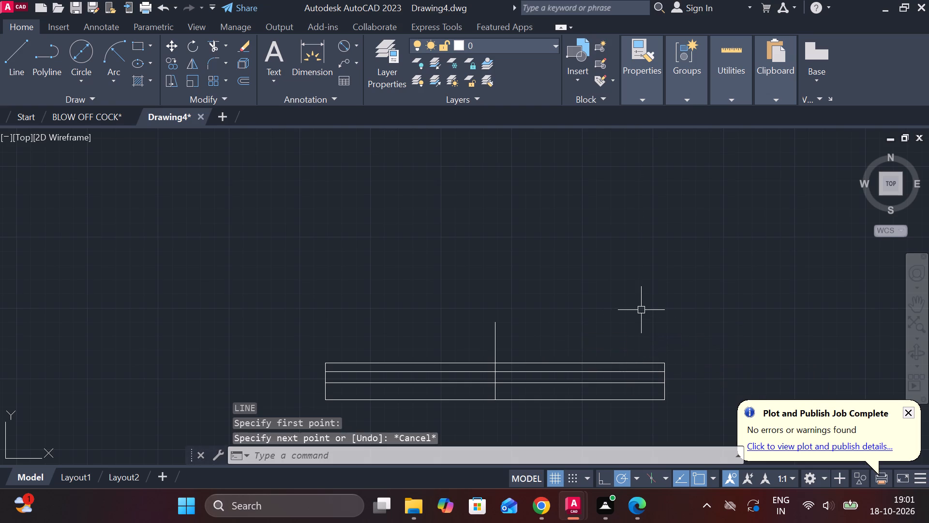
Draw a three-sided outline 32 mm wide and 32 mm high on the offset line, starting 3 mm in from its right end.
{"action": "key", "text": "l"}
{"action": "key", "text": "Return"}
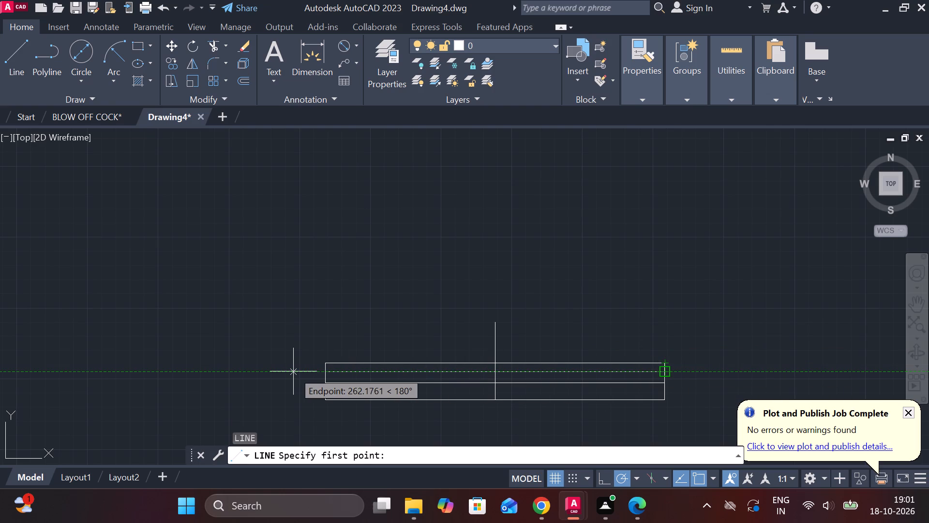
{"action": "type", "text": "3"}
{"action": "key", "text": "space"}
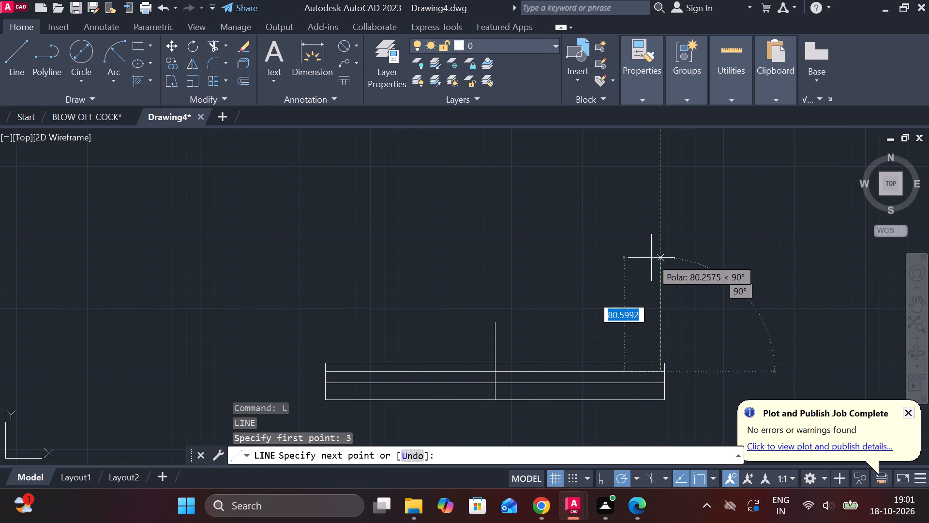
{"action": "type", "text": "32"}
{"action": "key", "text": "space"}
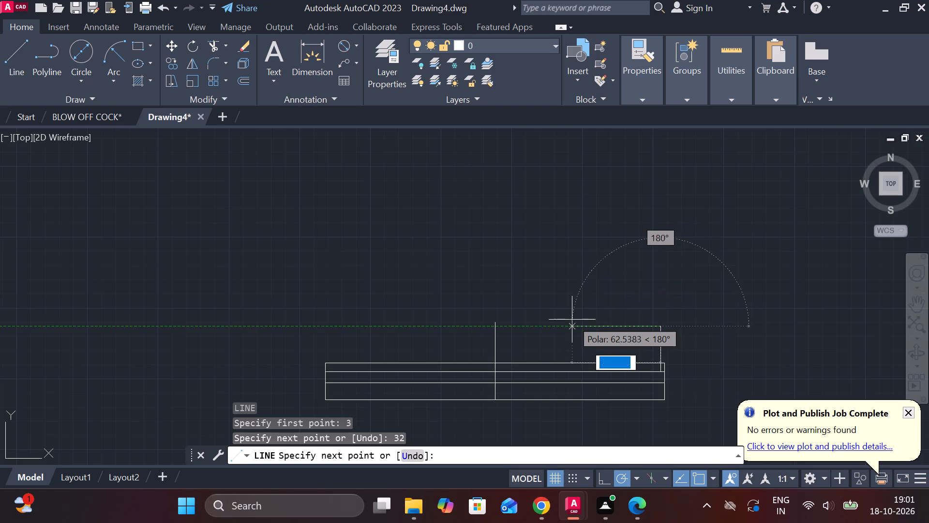
{"action": "type", "text": "32"}
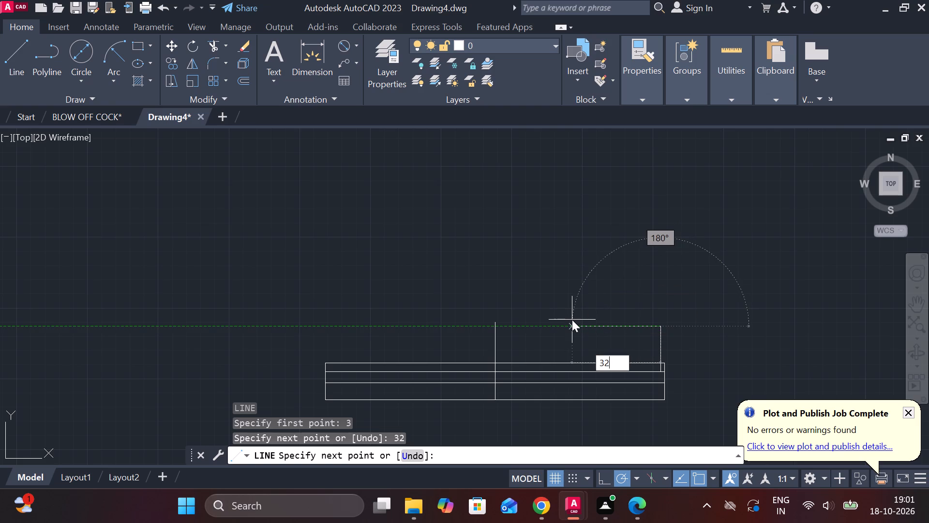
{"action": "key", "text": "space"}
{"action": "scroll", "coordinate": [613, 368], "scroll_direction": "up", "scroll_amount": 2}
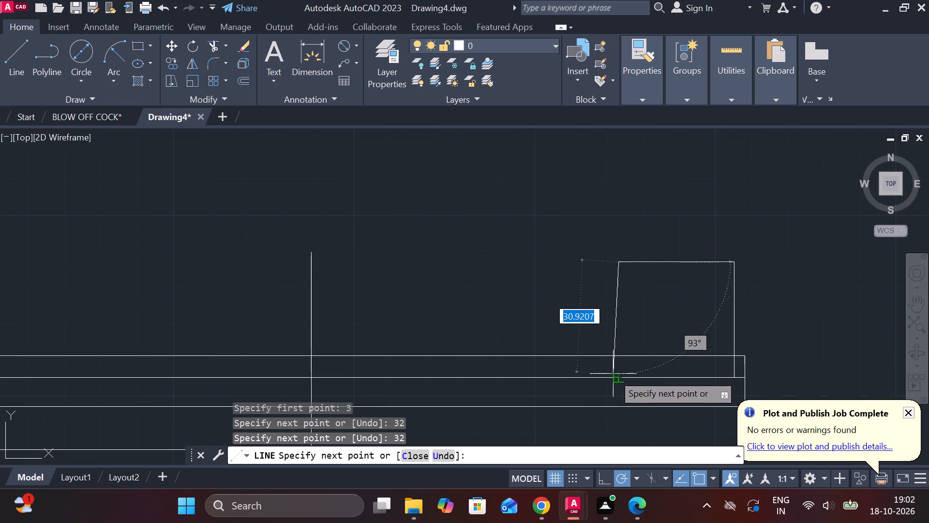
{"action": "left_click", "coordinate": [618, 381]}
{"action": "key", "text": "Escape"}
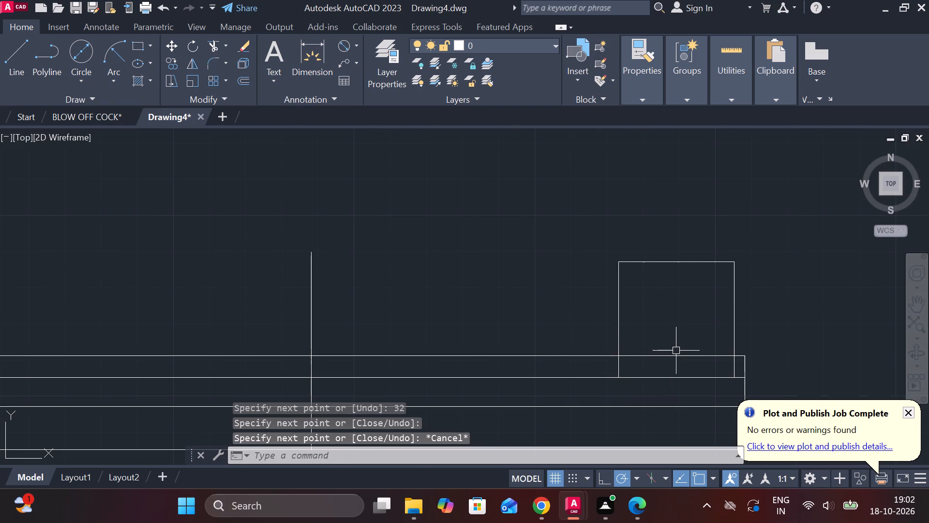
Trim the base outline's top edge inside the 32 mm square and everywhere to its left, including beyond the vertical centre line.
{"action": "type", "text": "TR"}
{"action": "key", "text": "space"}
{"action": "left_click", "coordinate": [665, 354]}
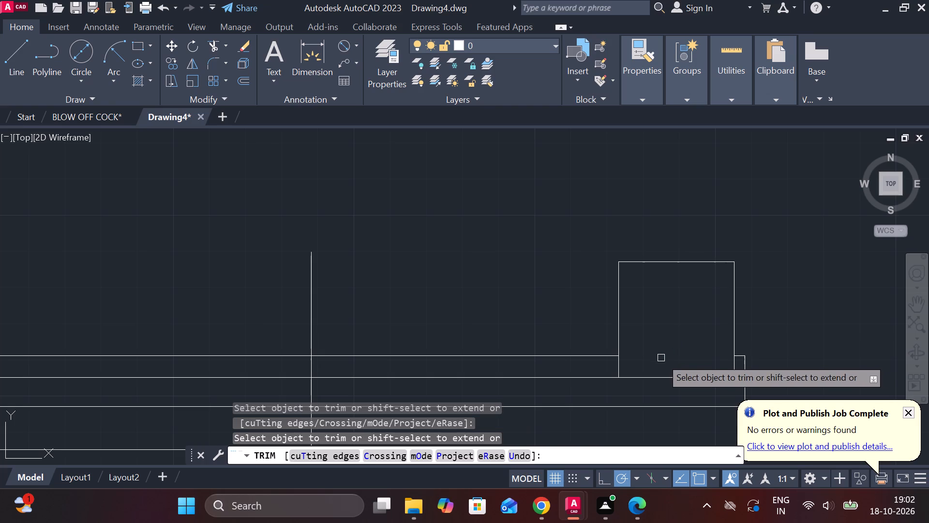
{"action": "scroll", "coordinate": [748, 318], "scroll_direction": "down", "scroll_amount": 1}
{"action": "middle_click", "coordinate": [560, 302]}
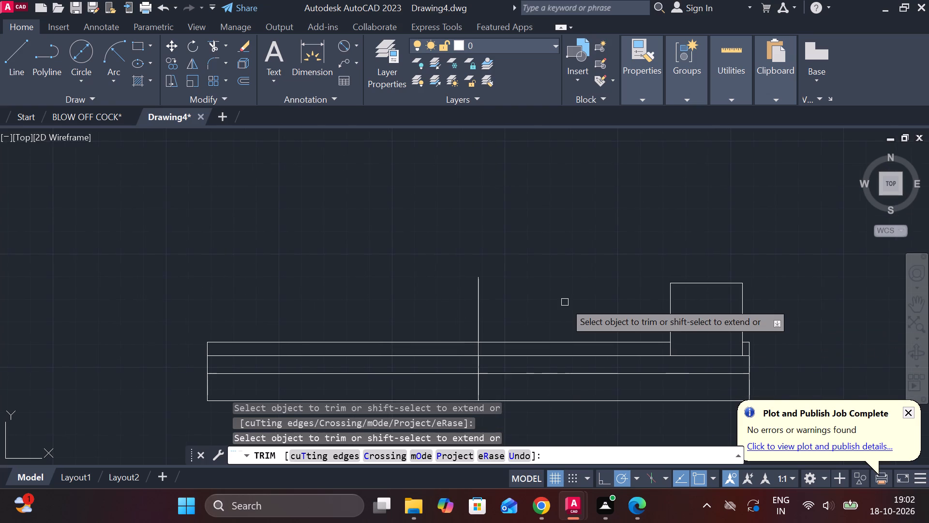
{"action": "left_click", "coordinate": [630, 343]}
{"action": "left_click", "coordinate": [459, 344]}
{"action": "key", "text": "Escape"}
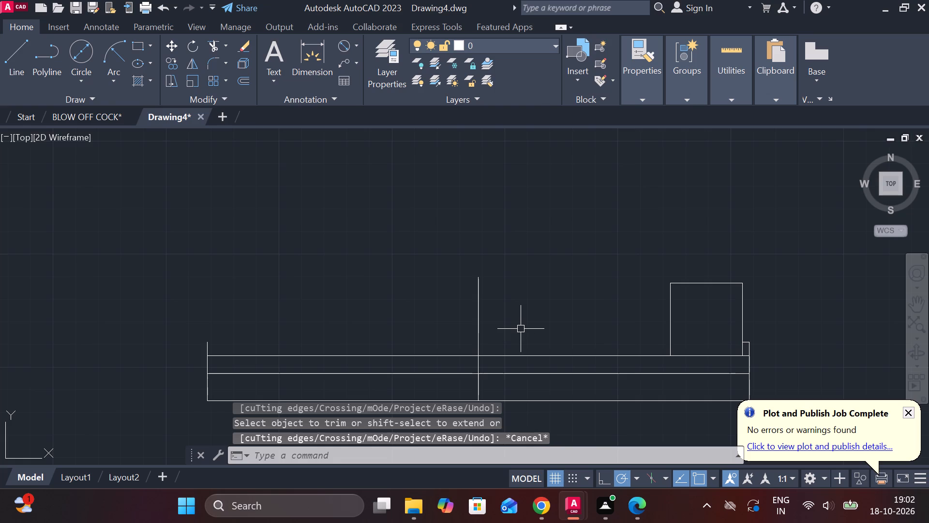
Draw a three-sided outline 50 mm wide and 32 mm high on the offset line, centred with a 25 mm line from the vertical centre line.
{"action": "key", "text": "l"}
{"action": "key", "text": "Return"}
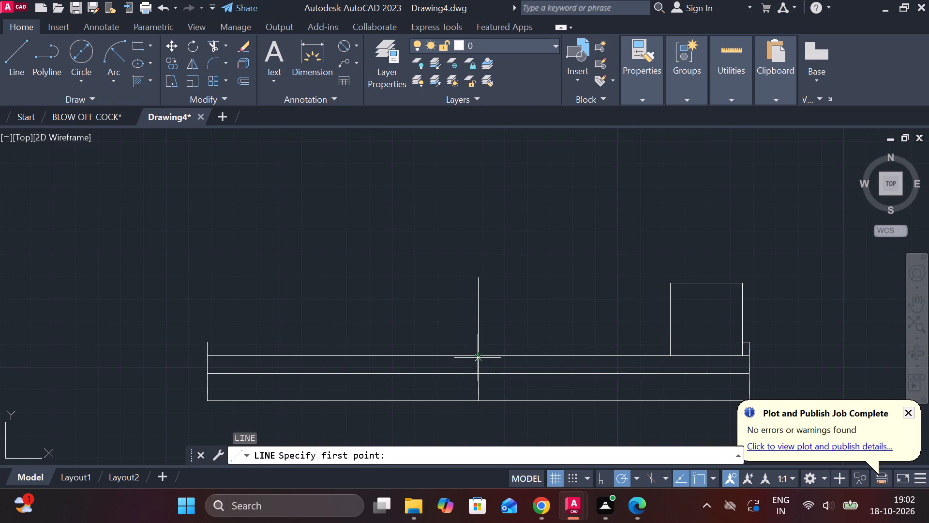
{"action": "left_click", "coordinate": [475, 358]}
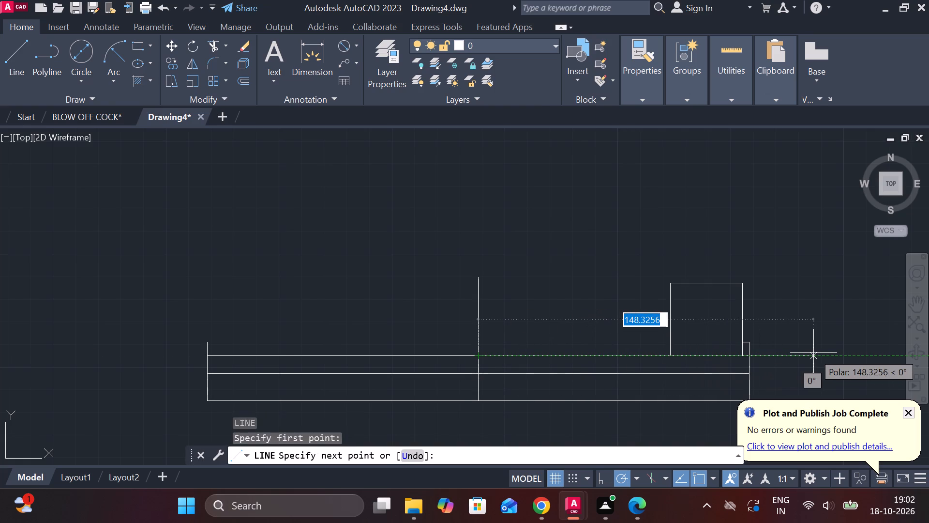
{"action": "type", "text": "25"}
{"action": "key", "text": "space"}
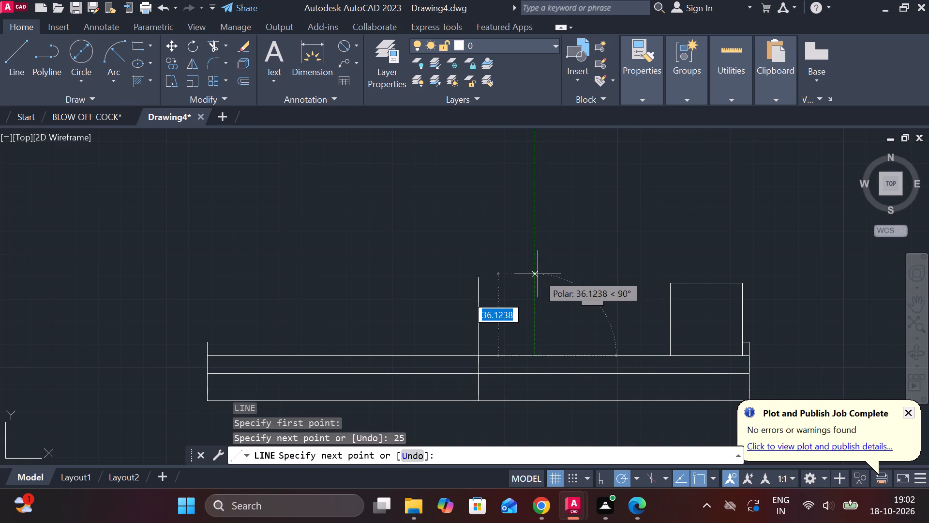
{"action": "type", "text": "50"}
{"action": "key", "text": "Return"}
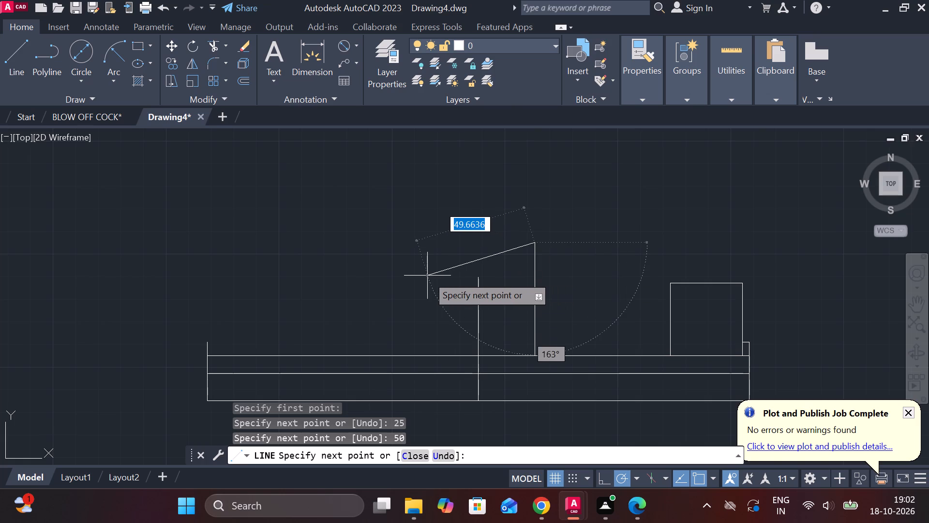
{"action": "key", "text": "ctrl+z"}
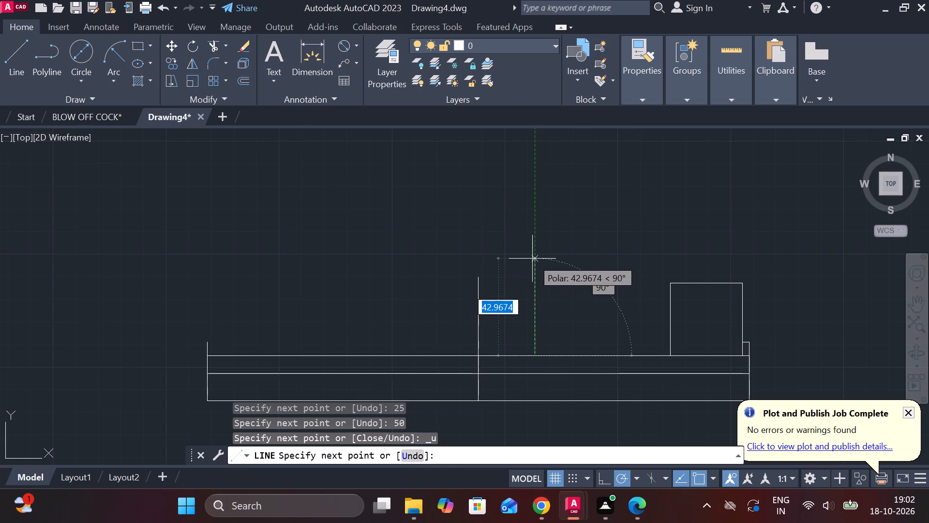
{"action": "type", "text": "32"}
{"action": "key", "text": "space"}
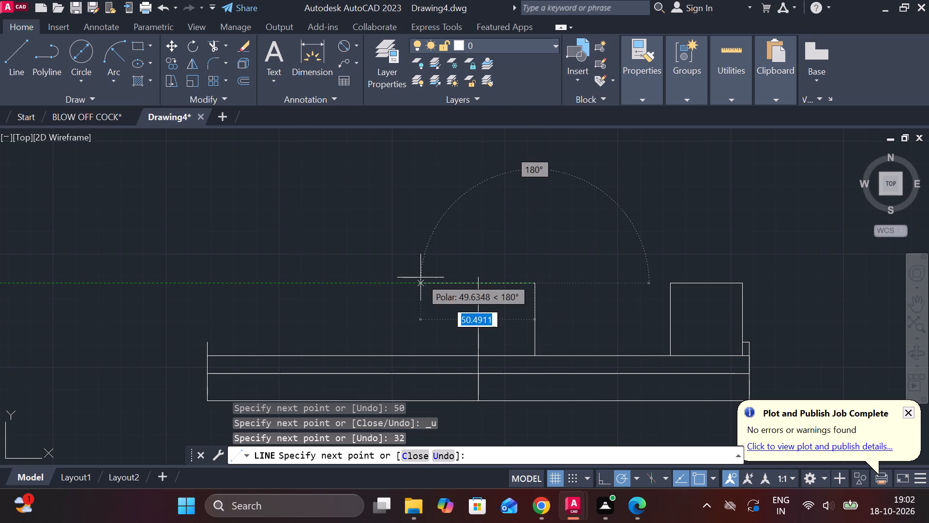
{"action": "type", "text": "50"}
{"action": "key", "text": "Return"}
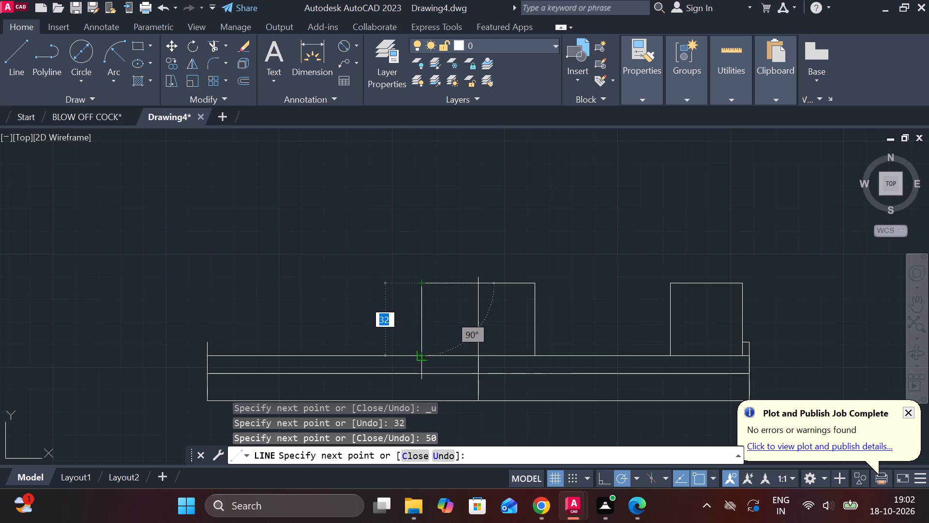
{"action": "type", "text": "32"}
{"action": "key", "text": "space"}
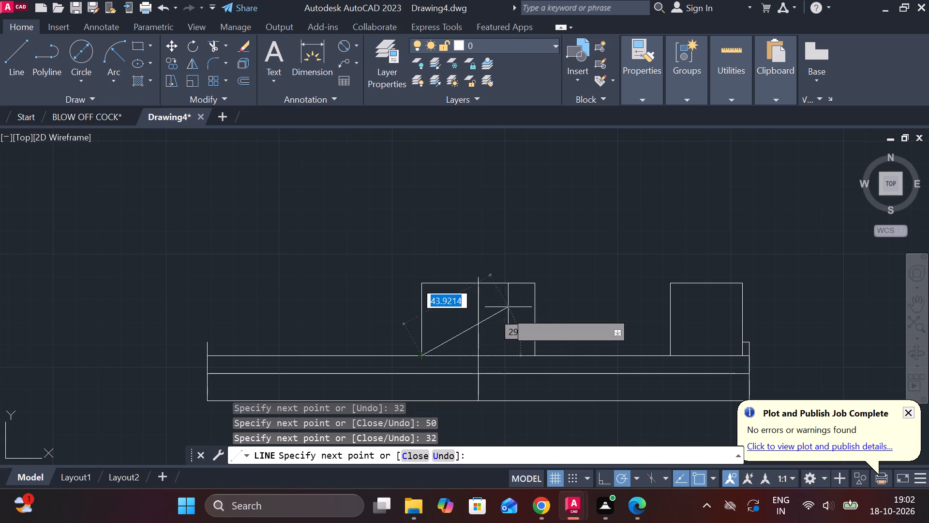
{"action": "key", "text": "Escape"}
Move the 32 mm three-sided outline by its lower right corner up and to the left, clear of the base.
{"action": "middle_click_drag", "start_coordinate": [428, 341], "coordinate": [450, 348]}
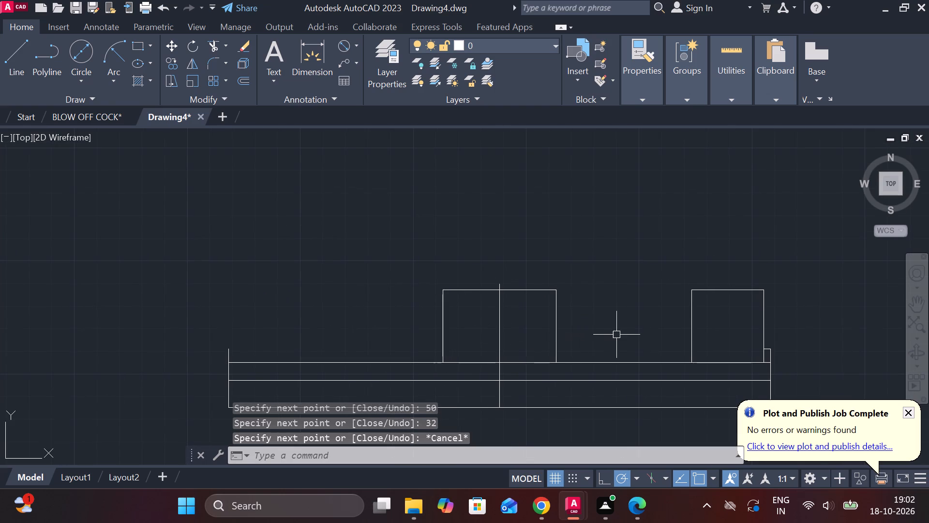
{"action": "middle_click_drag", "start_coordinate": [615, 335], "coordinate": [559, 269]}
{"action": "left_click", "coordinate": [597, 199]}
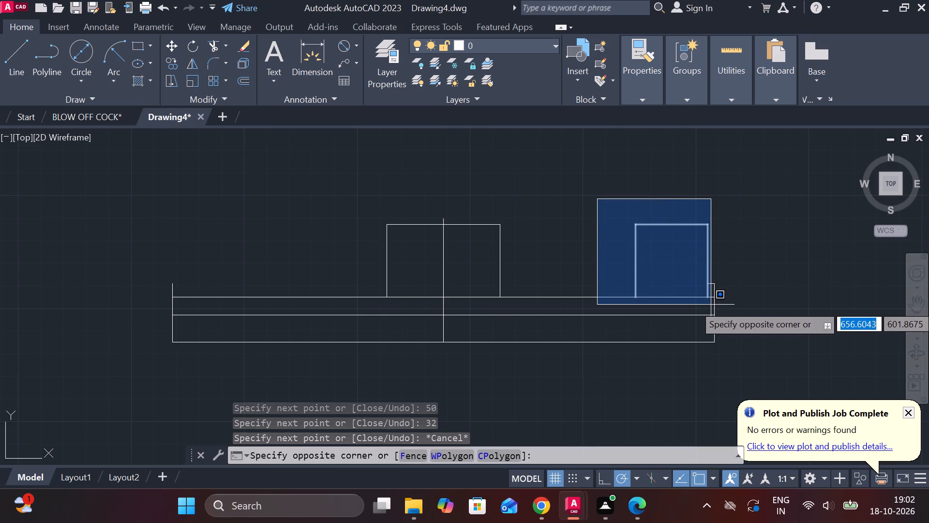
{"action": "left_click", "coordinate": [711, 305]}
{"action": "key", "text": "Escape"}
{"action": "scroll", "coordinate": [749, 287], "scroll_direction": "up", "scroll_amount": 2}
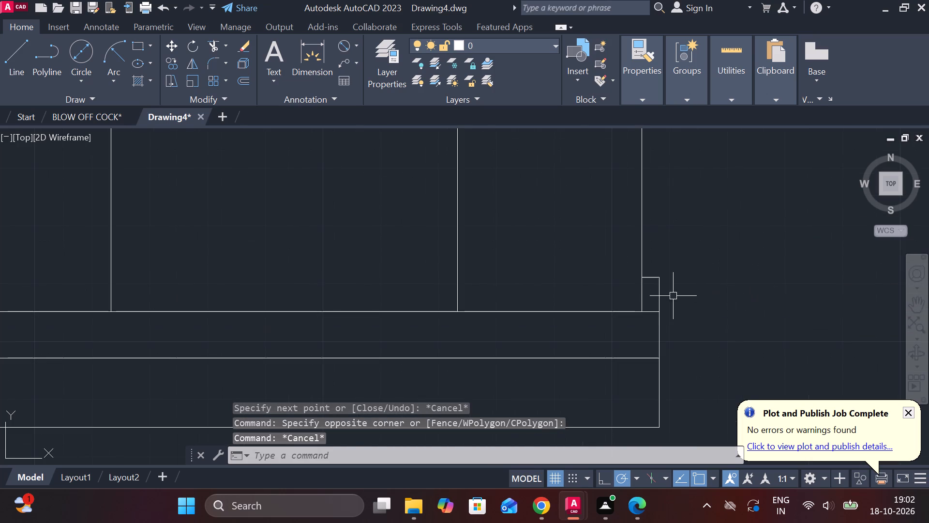
{"action": "scroll", "coordinate": [637, 255], "scroll_direction": "down", "scroll_amount": 1}
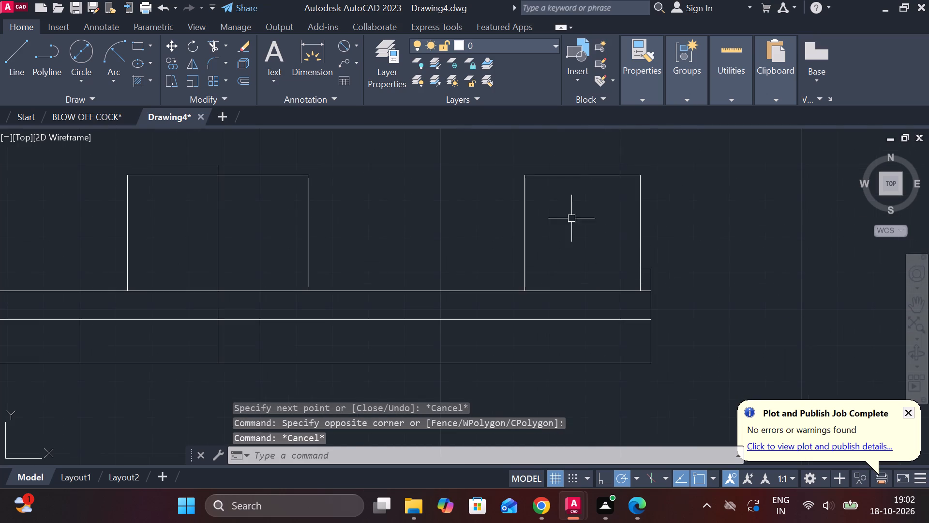
{"action": "left_click", "coordinate": [501, 171]}
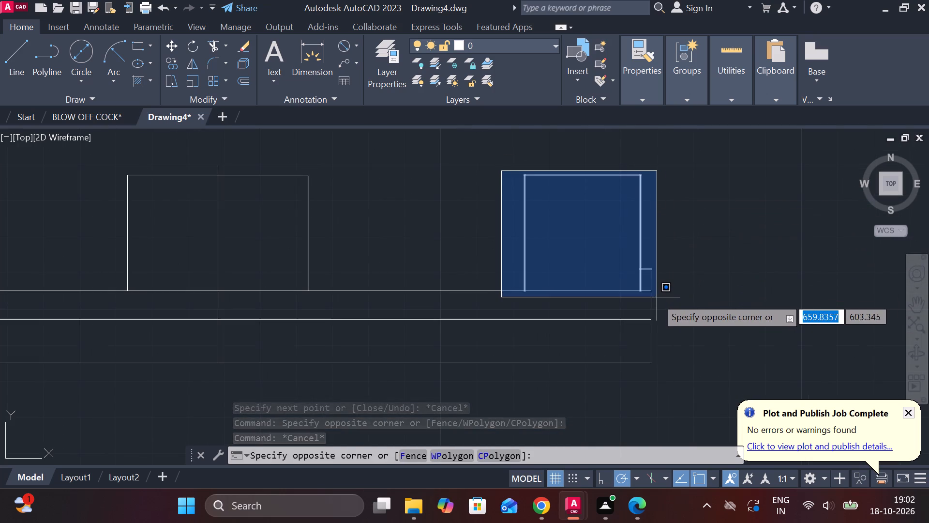
{"action": "left_click", "coordinate": [646, 297]}
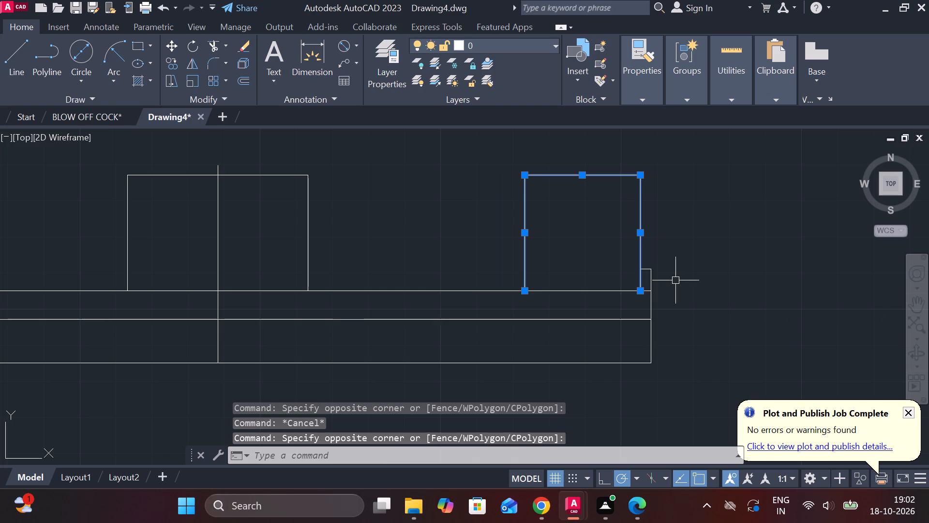
{"action": "key", "text": "m"}
{"action": "key", "text": "Return"}
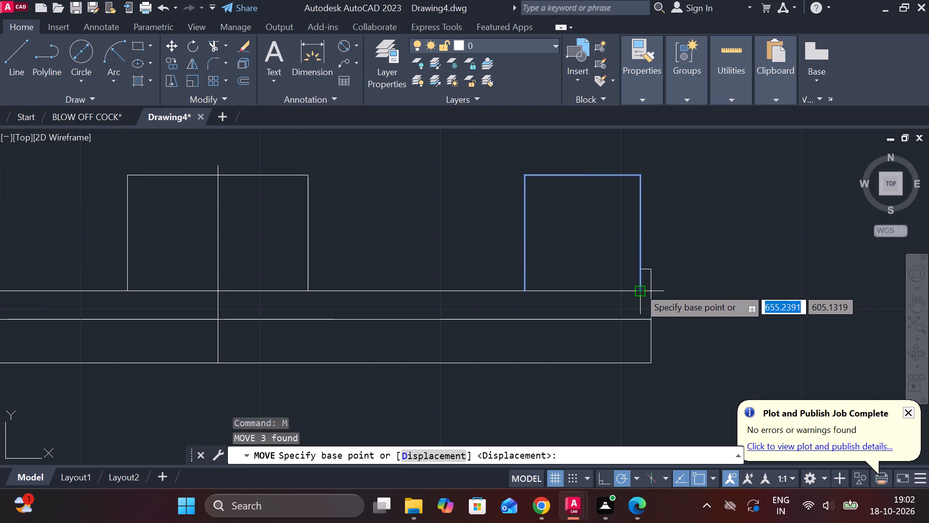
{"action": "left_click", "coordinate": [641, 288]}
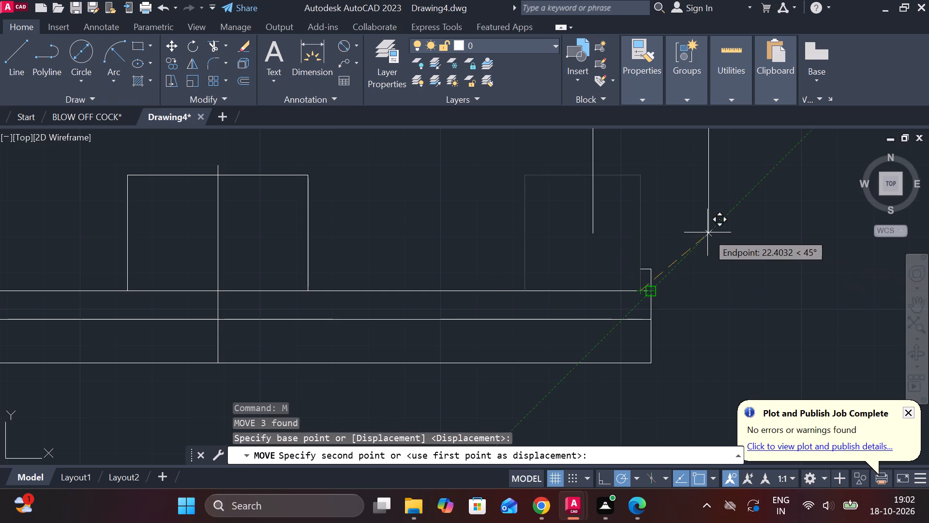
{"action": "left_click", "coordinate": [583, 248]}
{"action": "key", "text": "Escape"}
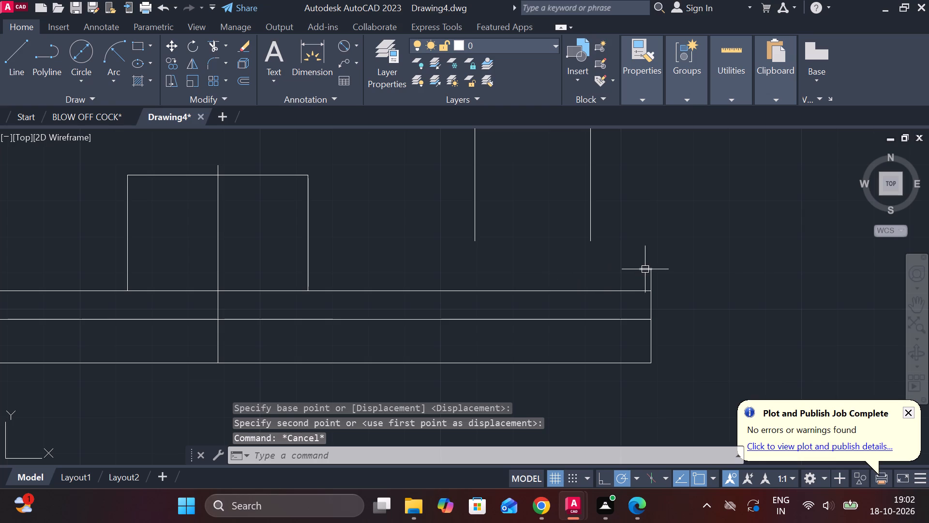
Erase the short horizontal line at the top of the base's right end.
{"action": "left_click", "coordinate": [645, 269]}
{"action": "type", "text": "E"}
{"action": "key", "text": "space"}
Draw a line 7 mm left from the top of the base's right edge, then down past the offset line.
{"action": "key", "text": "l"}
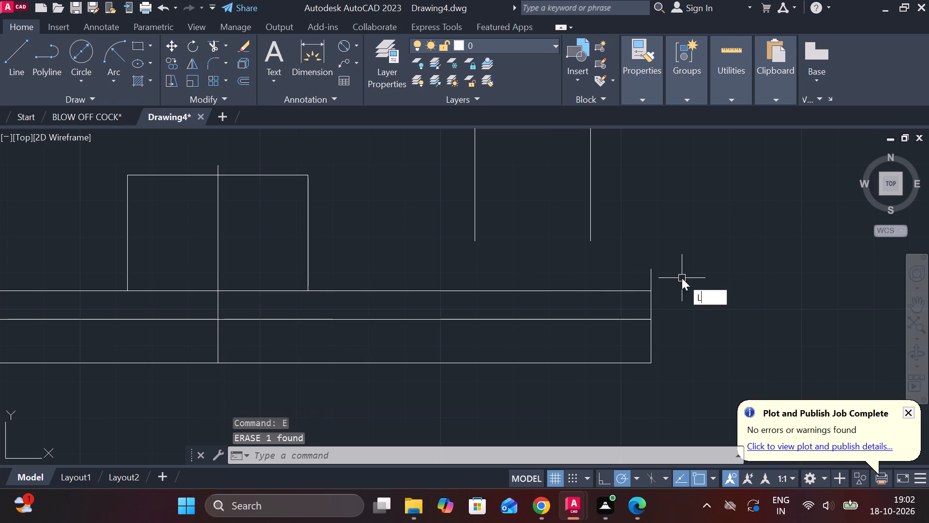
{"action": "key", "text": "Return"}
{"action": "left_click", "coordinate": [647, 268]}
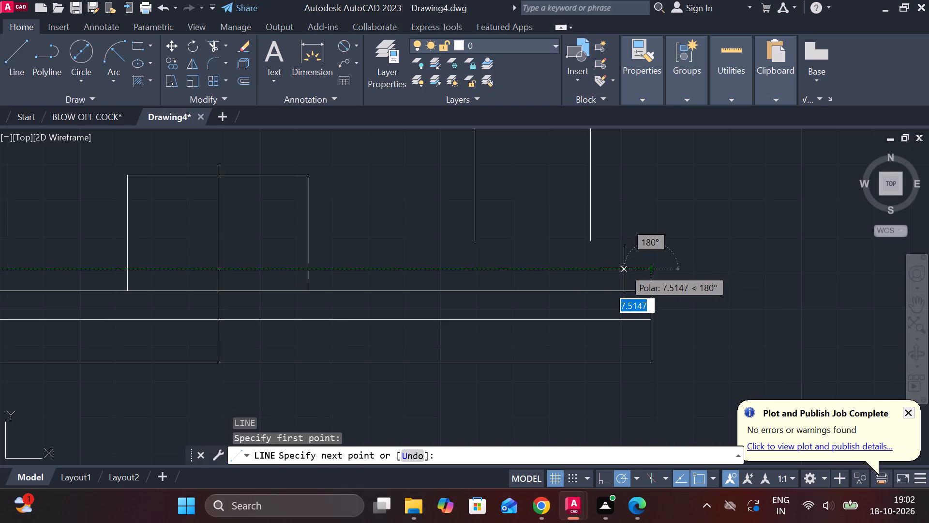
{"action": "type", "text": "7"}
{"action": "key", "text": "space"}
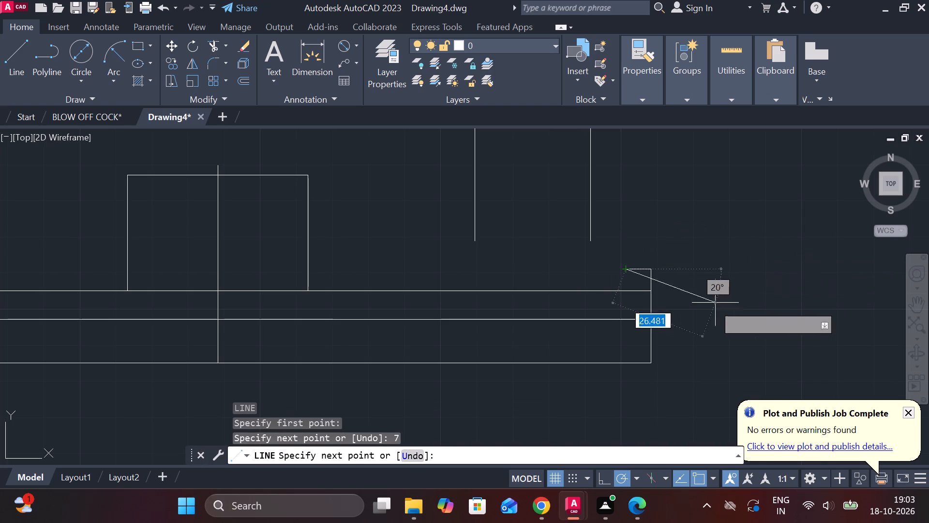
{"action": "left_click", "coordinate": [630, 307]}
{"action": "key", "text": "Escape"}
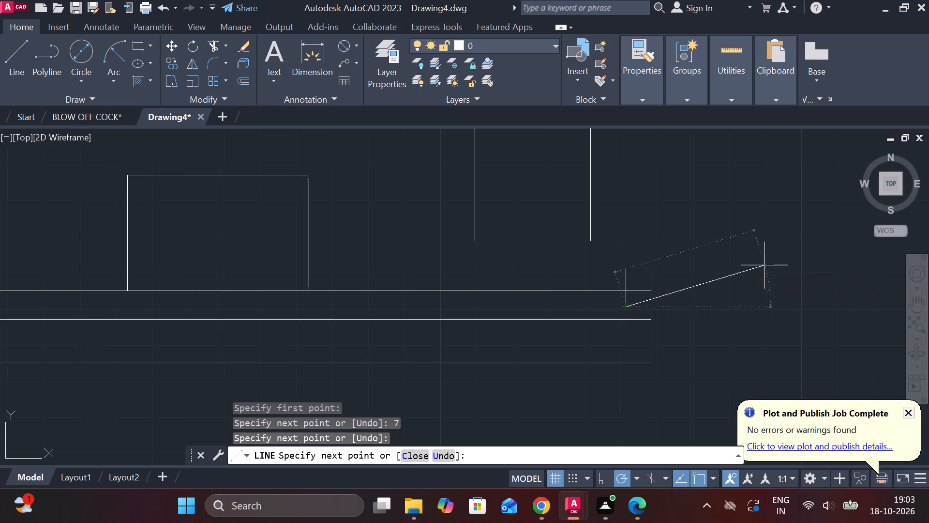
Trim the part of the new short vertical line that extends below the offset line.
{"action": "type", "text": "TR"}
{"action": "key", "text": "space"}
{"action": "scroll", "coordinate": [673, 302], "scroll_direction": "up", "scroll_amount": 2}
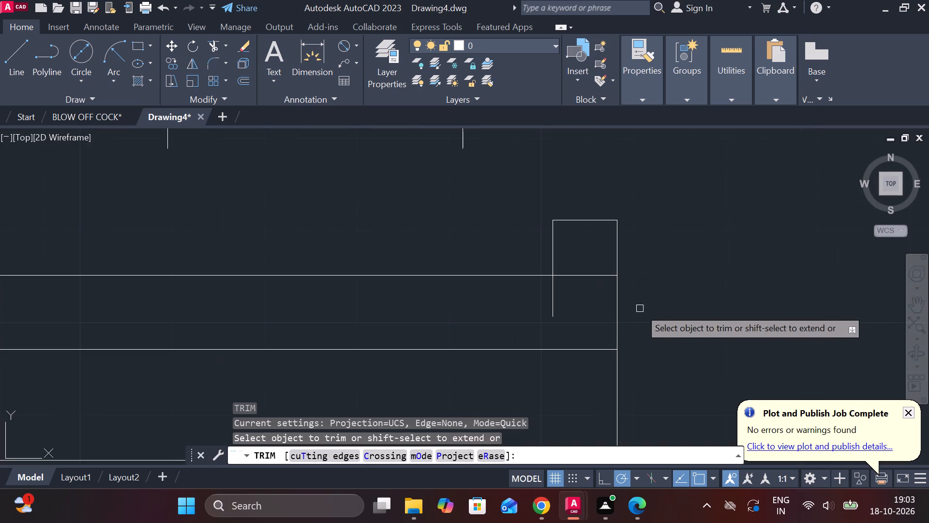
{"action": "left_click", "coordinate": [557, 298]}
{"action": "left_click", "coordinate": [553, 296]}
{"action": "scroll", "coordinate": [547, 296], "scroll_direction": "down", "scroll_amount": 2}
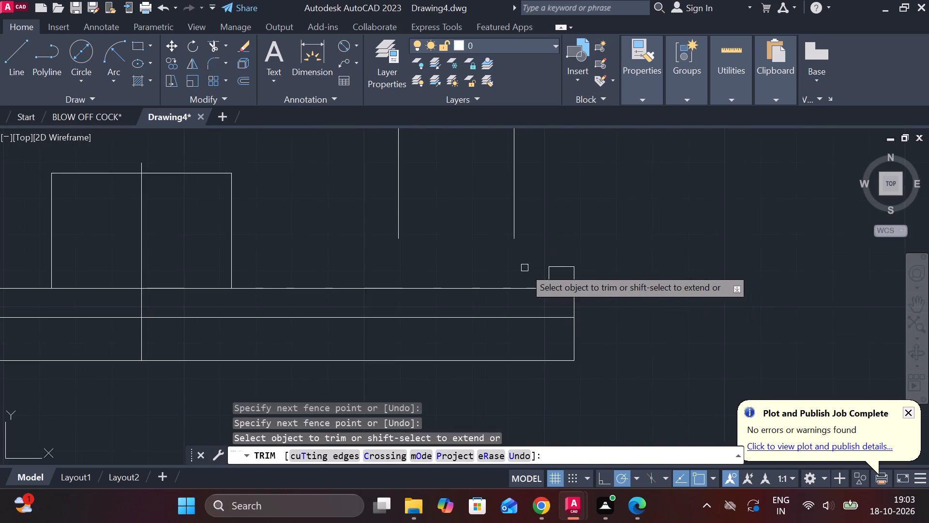
{"action": "middle_click_drag", "start_coordinate": [538, 269], "coordinate": [562, 330]}
{"action": "left_click", "coordinate": [383, 163]}
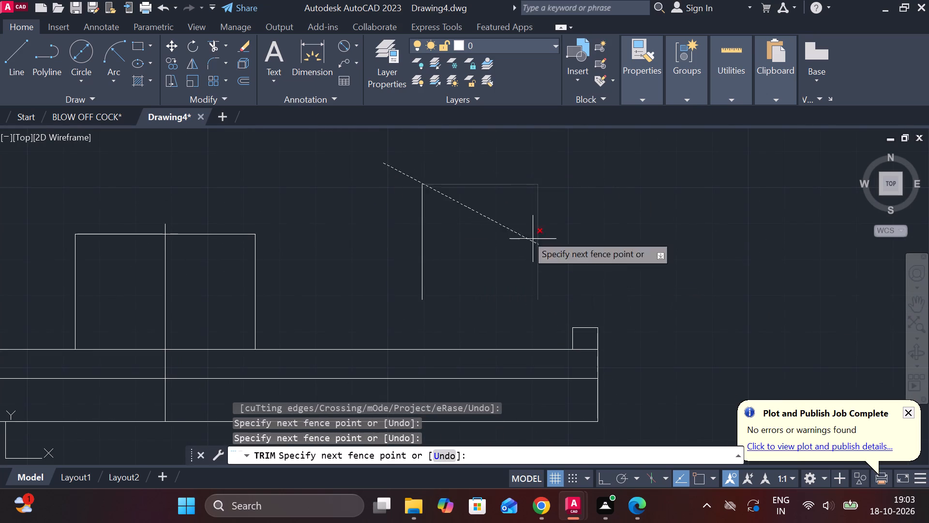
{"action": "key", "text": "Escape"}
Move the three-sided outline by its lower right corner onto the base's upper line, against the small step at the right end.
{"action": "left_click_drag", "start_coordinate": [395, 152], "coordinate": [402, 155]}
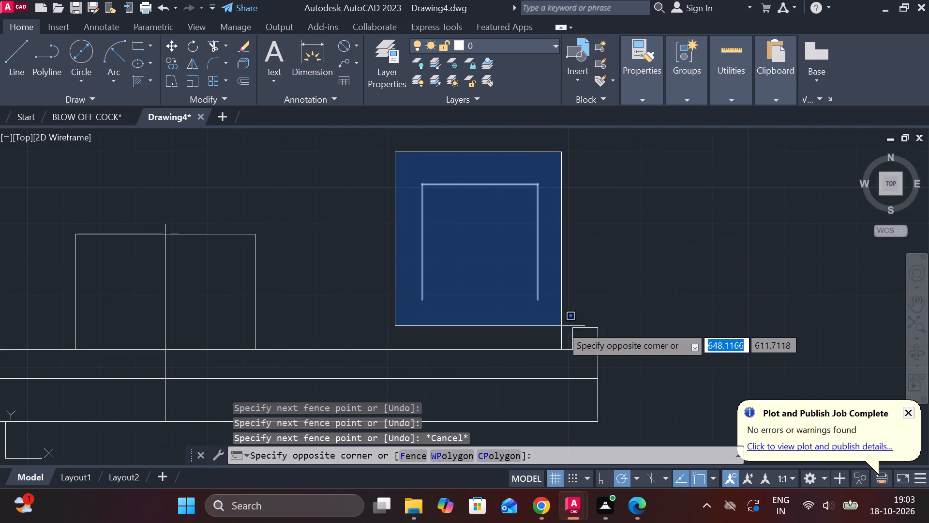
{"action": "left_click", "coordinate": [561, 326]}
{"action": "key", "text": "m"}
{"action": "key", "text": "Return"}
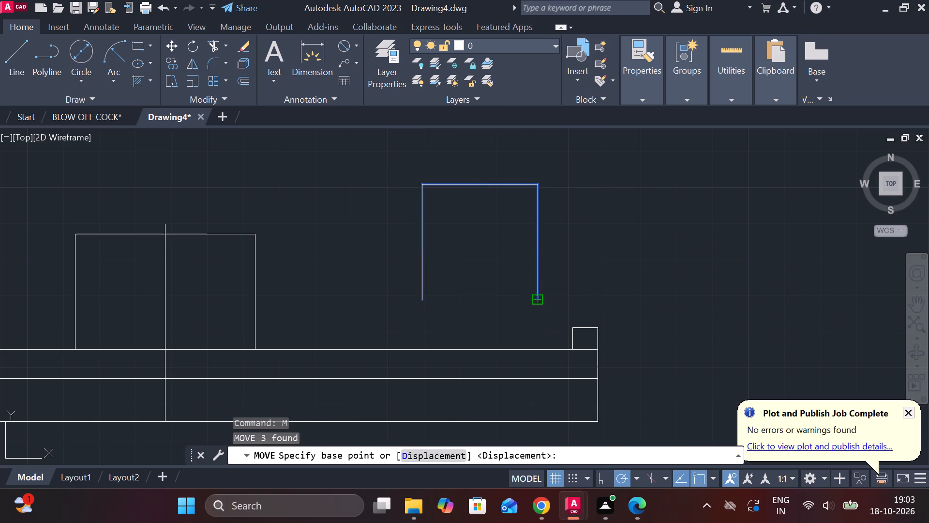
{"action": "left_click", "coordinate": [538, 300]}
{"action": "left_click", "coordinate": [568, 345]}
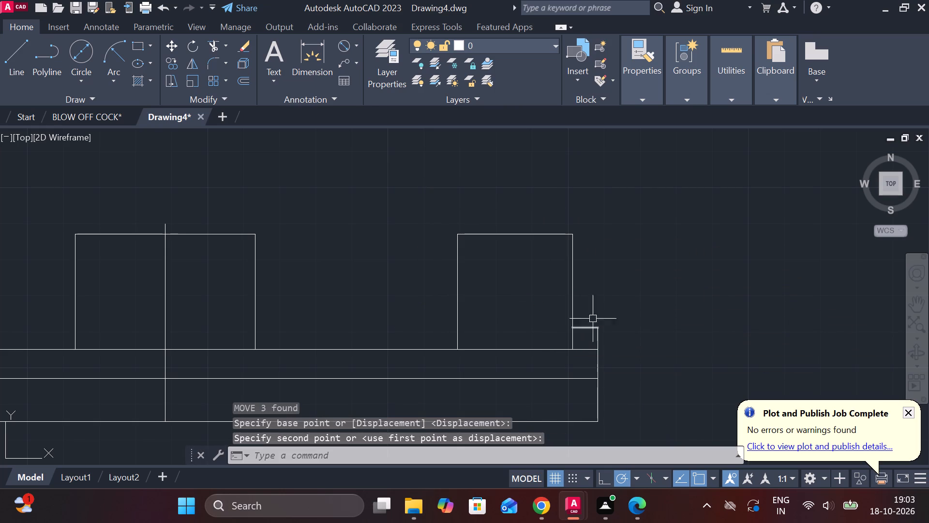
{"action": "middle_click_drag", "start_coordinate": [625, 315], "coordinate": [656, 323]}
{"action": "key", "text": "Escape"}
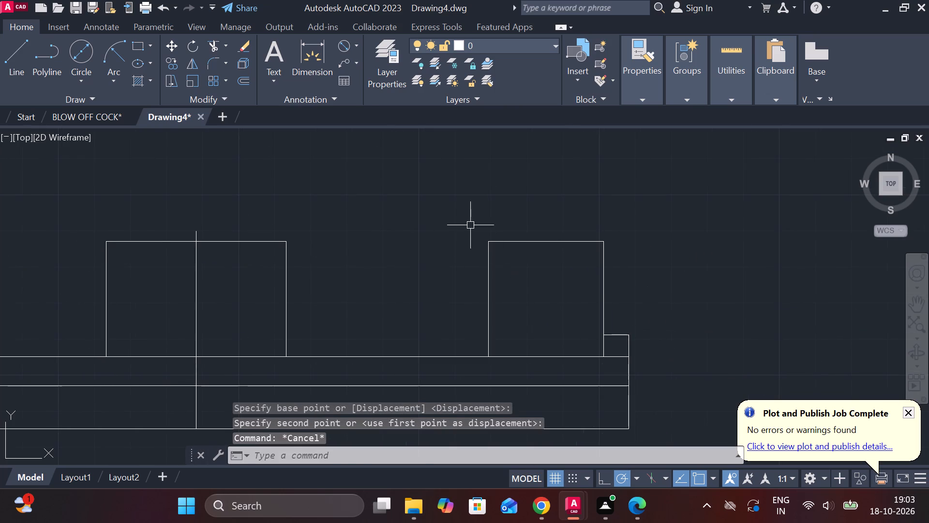
Mirror the right three-sided outline about the base's vertical centre line, keeping the original.
{"action": "left_click", "coordinate": [469, 225]}
{"action": "left_click", "coordinate": [618, 365]}
{"action": "type", "text": "MI"}
{"action": "key", "text": "Return"}
{"action": "scroll", "coordinate": [698, 351], "scroll_direction": "down", "scroll_amount": 2}
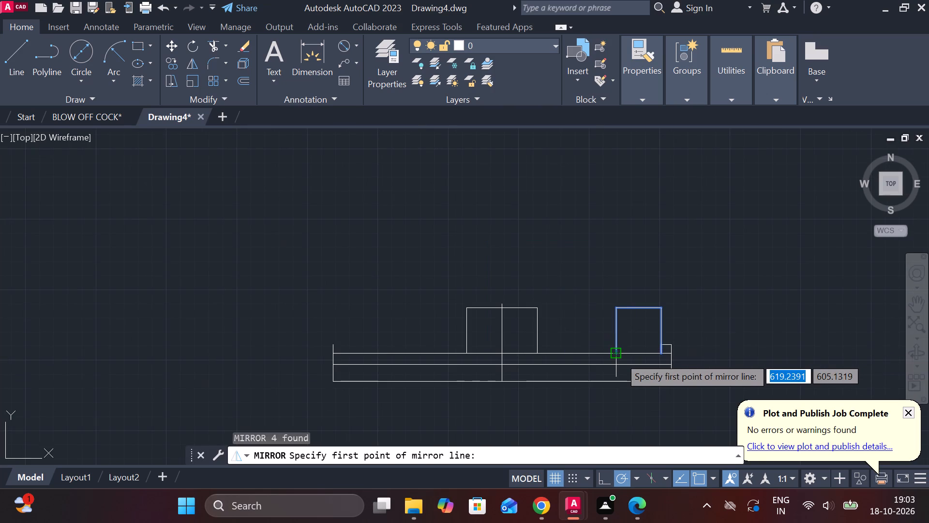
{"action": "left_click", "coordinate": [502, 352]}
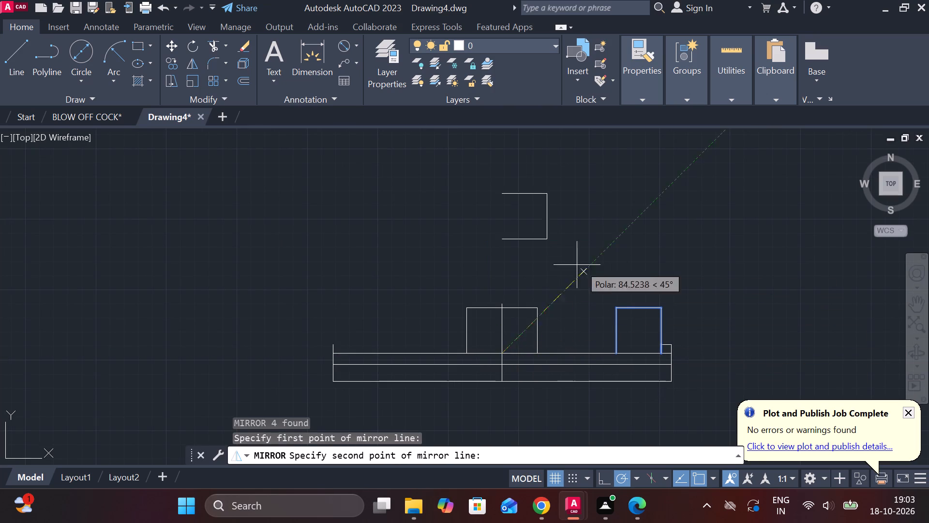
{"action": "left_click", "coordinate": [500, 270]}
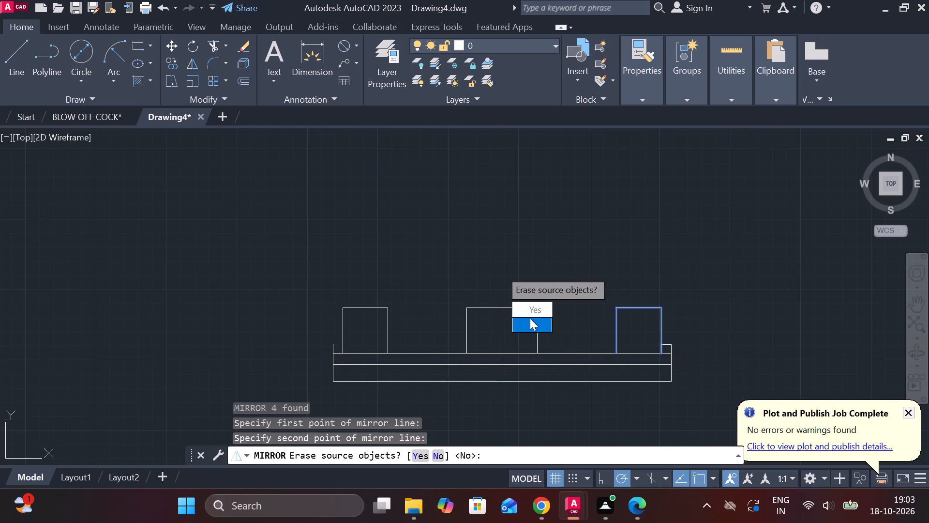
{"action": "left_click_drag", "start_coordinate": [530, 318], "coordinate": [500, 270]}
Draw a horizontal line from the top of the base's left edge and trim it at the left outline to close the step.
{"action": "key", "text": "l"}
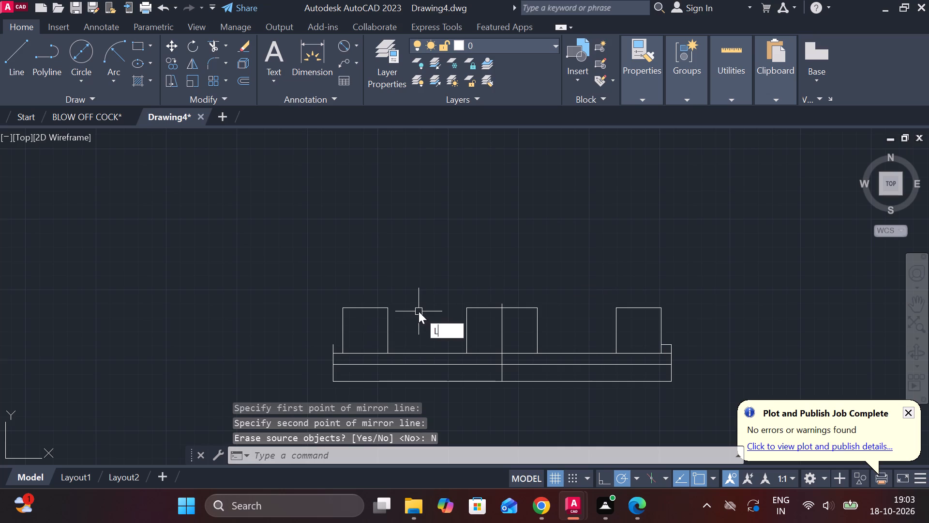
{"action": "key", "text": "Return"}
{"action": "scroll", "coordinate": [345, 332], "scroll_direction": "up", "scroll_amount": 1}
{"action": "left_click", "coordinate": [323, 355]}
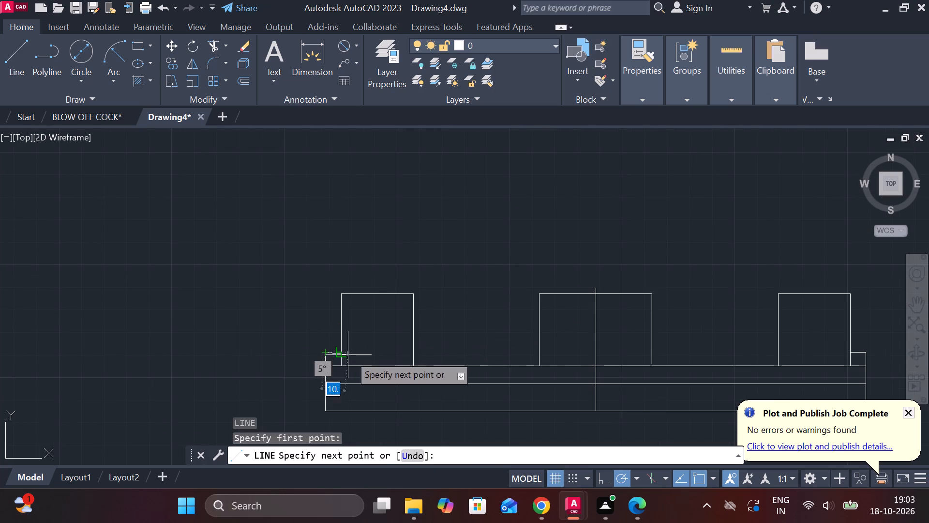
{"action": "left_click", "coordinate": [366, 355]}
{"action": "key", "text": "Escape"}
{"action": "type", "text": "TR"}
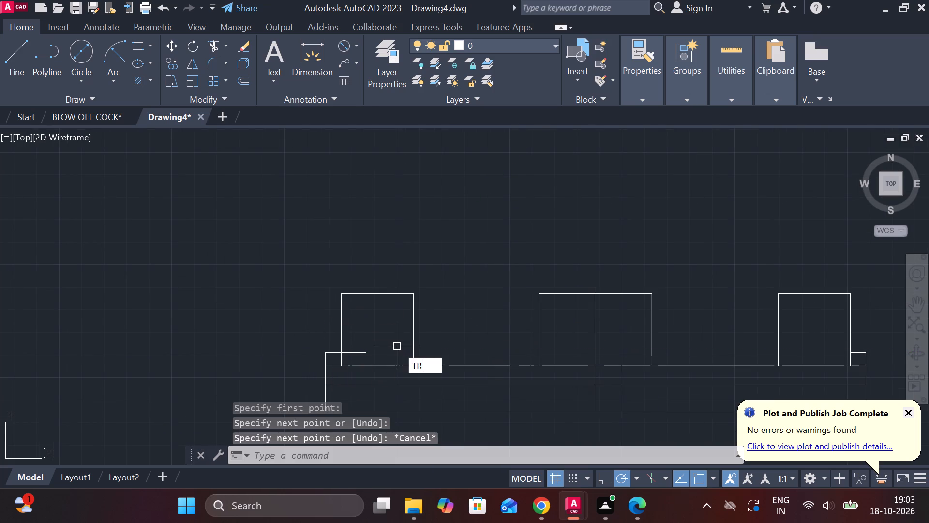
{"action": "key", "text": "space"}
{"action": "left_click", "coordinate": [362, 354]}
Trim the vertical centre line above the base's lower offset line, including the stub over the middle outline.
{"action": "scroll", "coordinate": [362, 352], "scroll_direction": "down", "scroll_amount": 1}
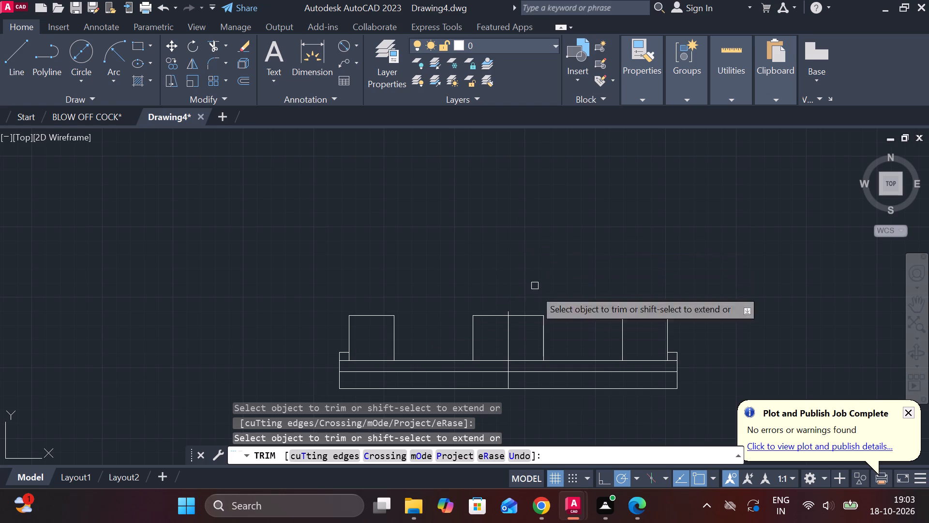
{"action": "left_click", "coordinate": [507, 341]}
{"action": "left_click", "coordinate": [505, 310]}
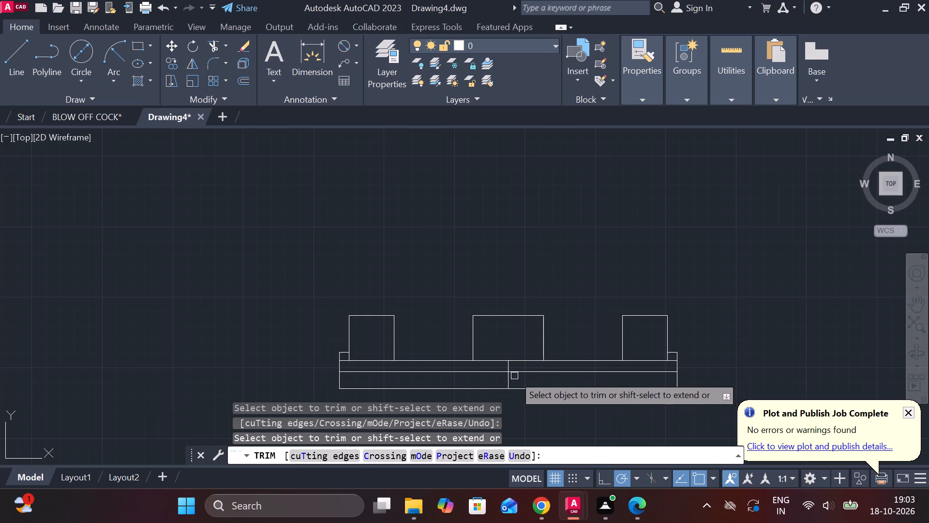
{"action": "left_click", "coordinate": [510, 367]}
{"action": "middle_click_drag", "start_coordinate": [526, 395], "coordinate": [522, 371]}
{"action": "key", "text": "Escape"}
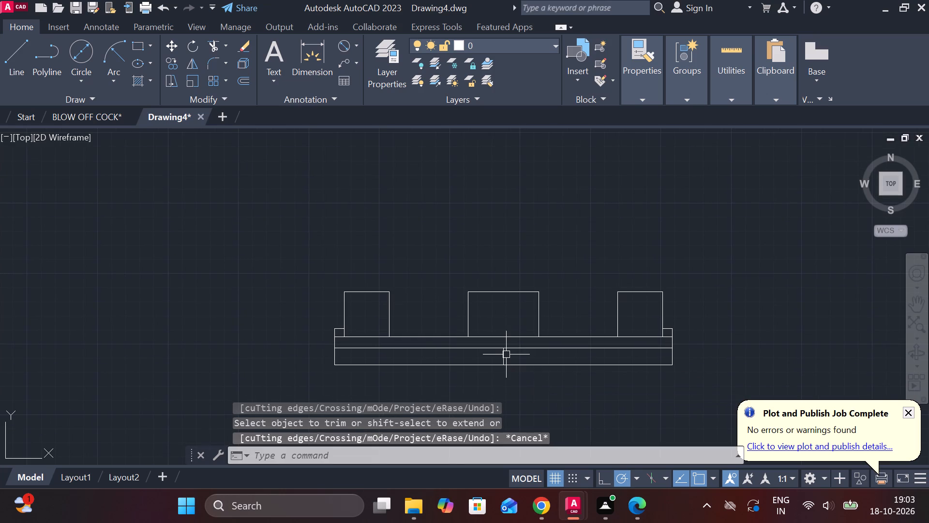
Offset the remaining short centre line 82 mm to each side.
{"action": "left_click", "coordinate": [505, 355]}
{"action": "key", "text": "o"}
{"action": "key", "text": "Return"}
{"action": "key", "text": "Return"}
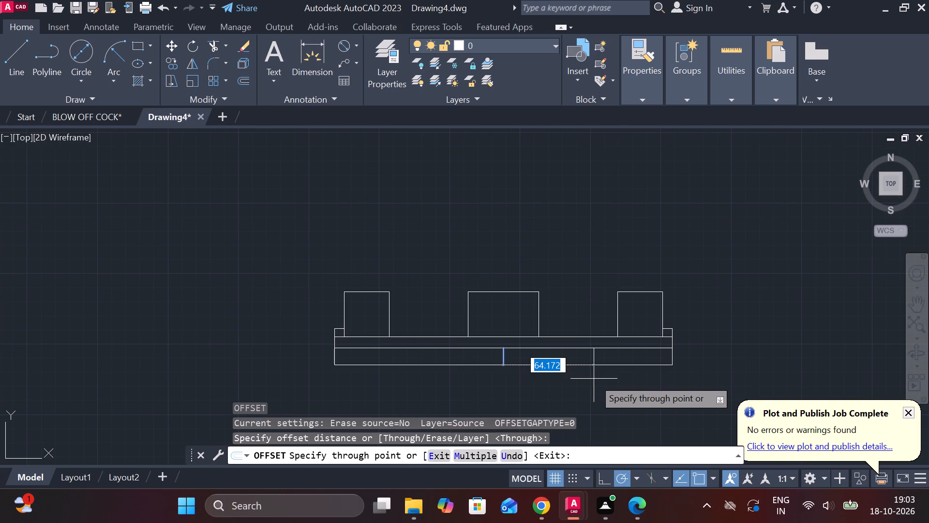
{"action": "type", "text": "82"}
{"action": "key", "text": "space"}
{"action": "left_click", "coordinate": [505, 358]}
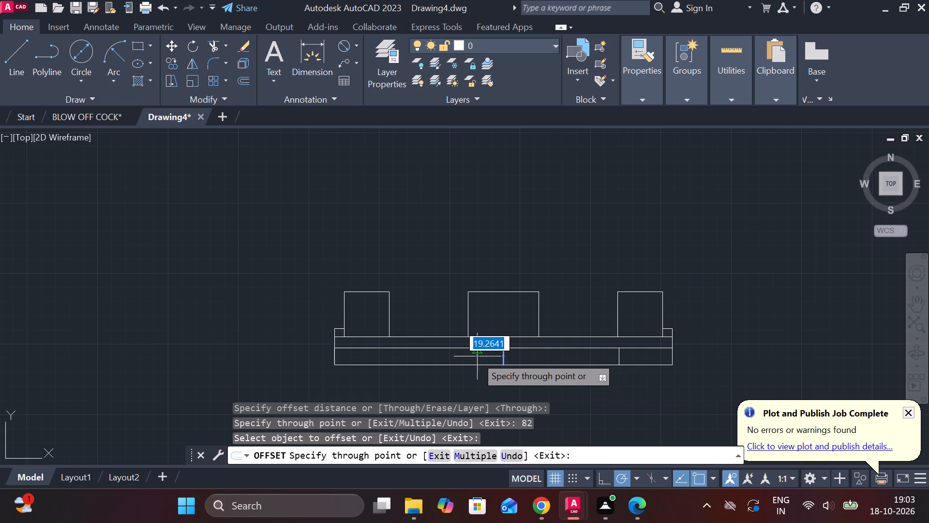
{"action": "type", "text": "82"}
{"action": "key", "text": "space"}
{"action": "middle_click_drag", "start_coordinate": [496, 374], "coordinate": [485, 372]}
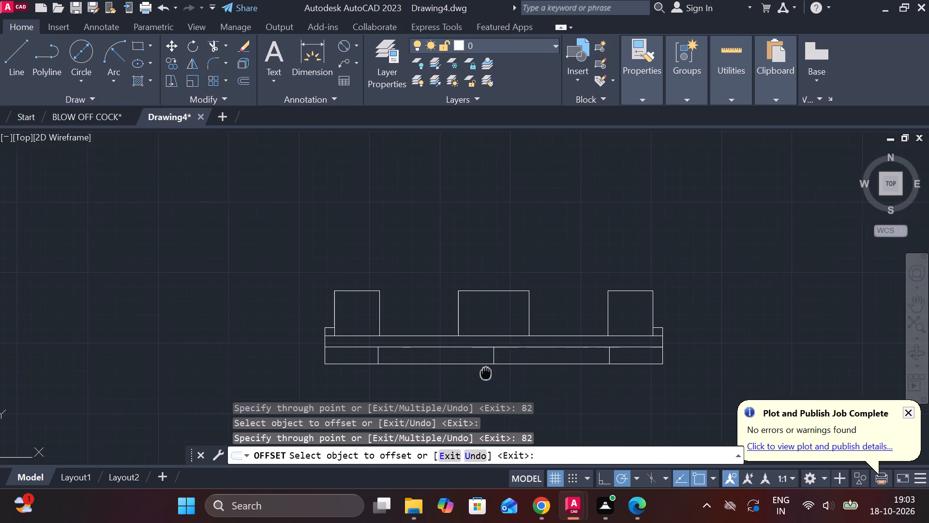
{"action": "key", "text": "Escape"}
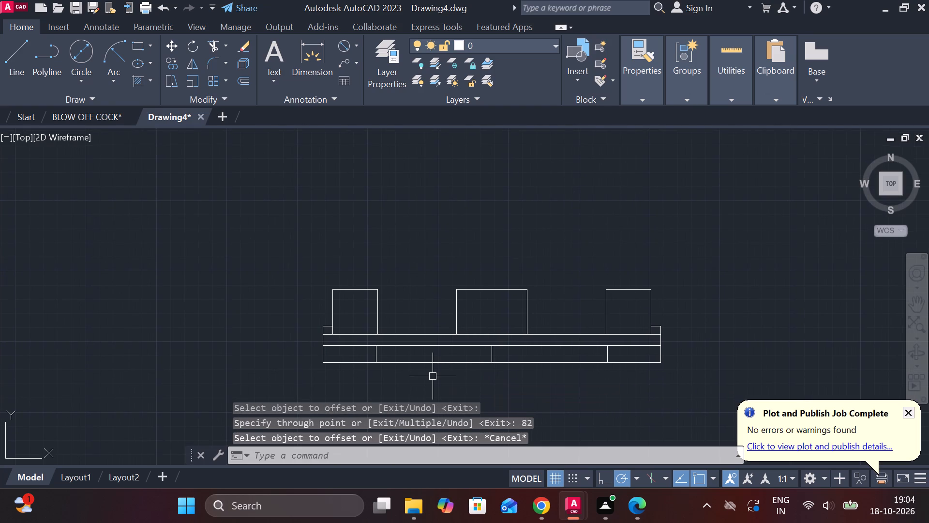
Offset the base's bottom line 6 mm upward.
{"action": "scroll", "coordinate": [425, 371], "scroll_direction": "up", "scroll_amount": 1}
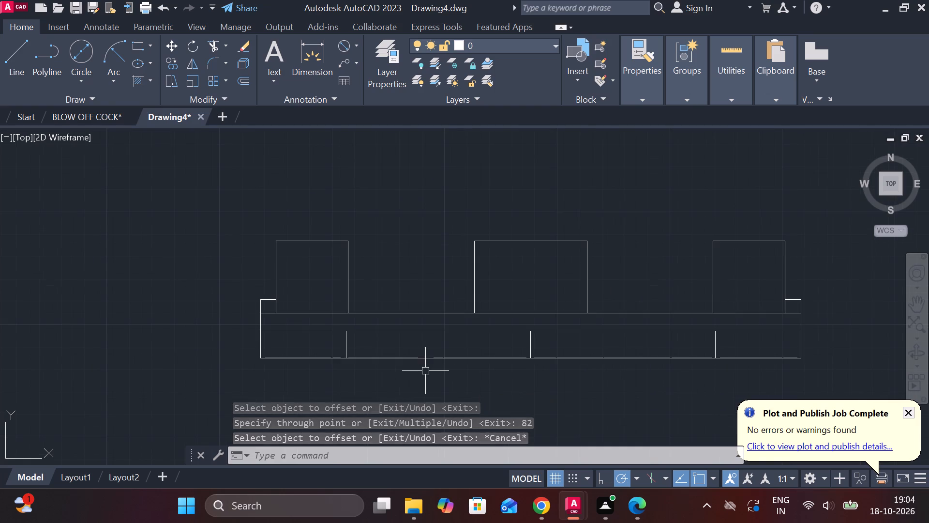
{"action": "left_click", "coordinate": [429, 356]}
{"action": "key", "text": "o"}
{"action": "key", "text": "Return"}
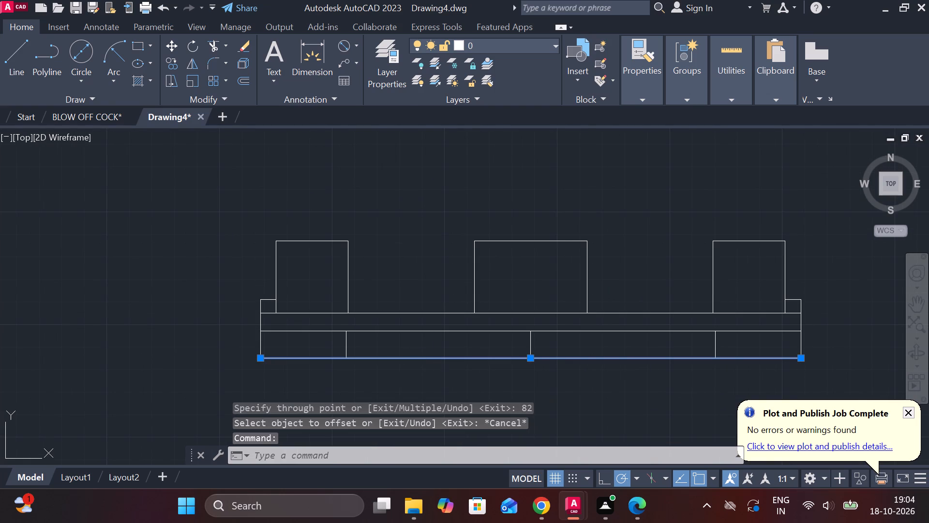
{"action": "key", "text": "Return"}
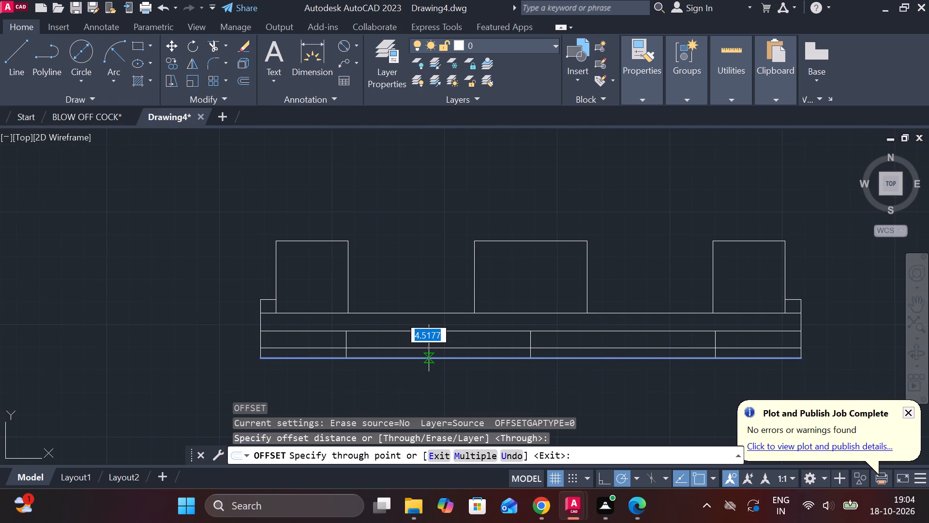
{"action": "key", "text": "6"}
{"action": "key", "text": "Return"}
{"action": "key", "text": "Escape"}
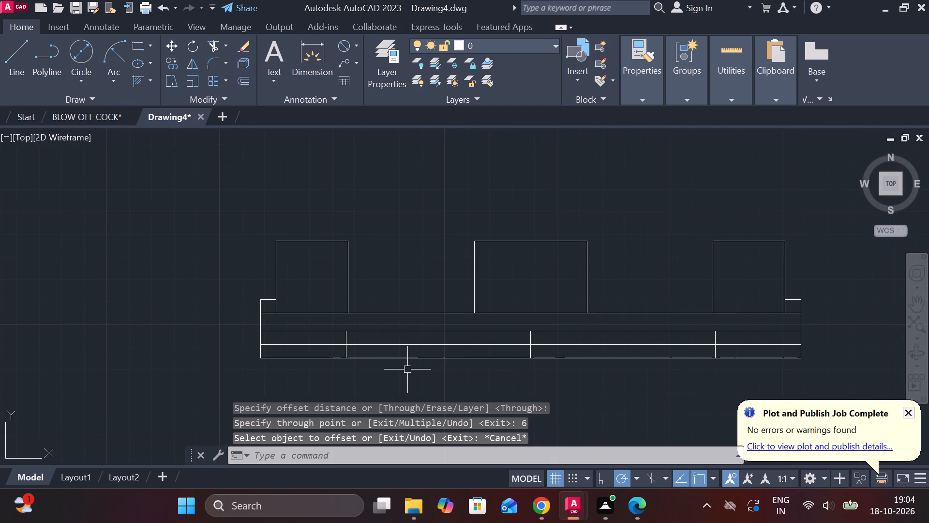
Trim the bottom, offset, vertical and centre line pieces to leave a 6 mm deep recess between the base's two feet.
{"action": "type", "text": "TR"}
{"action": "key", "text": "space"}
{"action": "left_click", "coordinate": [311, 346]}
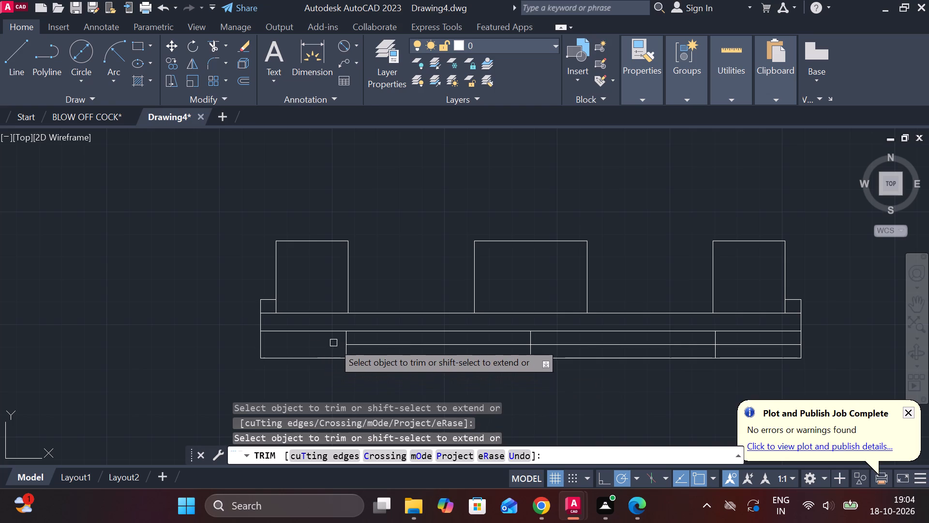
{"action": "left_click", "coordinate": [348, 339]}
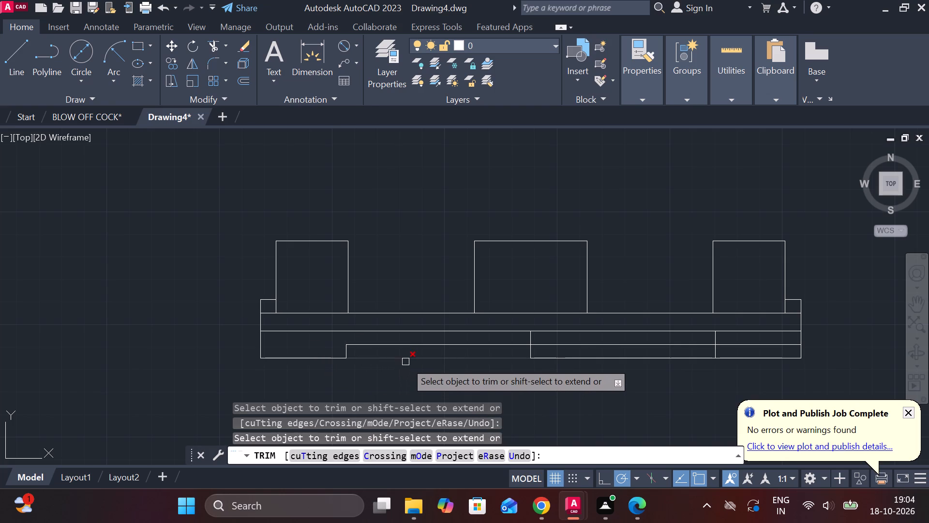
{"action": "left_click_drag", "start_coordinate": [408, 362], "coordinate": [434, 368]}
{"action": "left_click", "coordinate": [533, 356]}
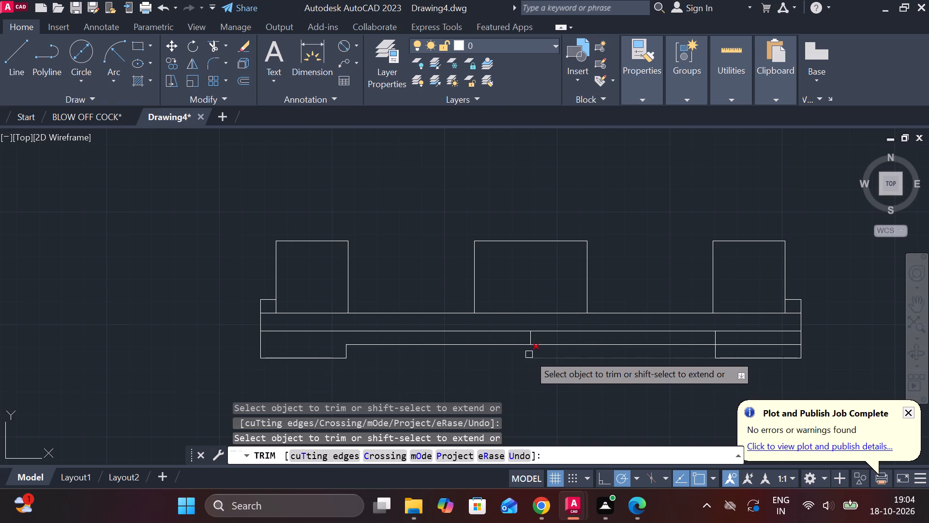
{"action": "left_click", "coordinate": [534, 340]}
{"action": "left_click", "coordinate": [566, 364]}
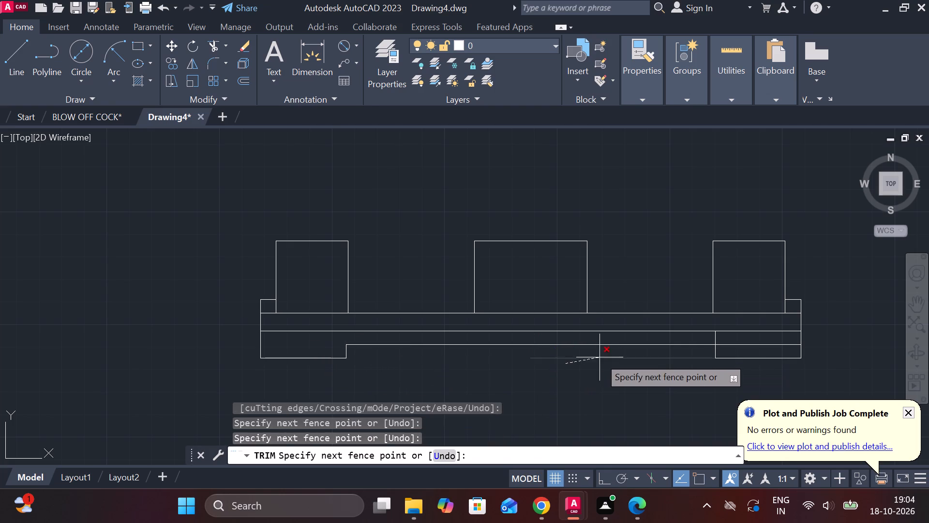
{"action": "left_click", "coordinate": [599, 357]}
{"action": "middle_click_drag", "start_coordinate": [721, 379], "coordinate": [706, 379]}
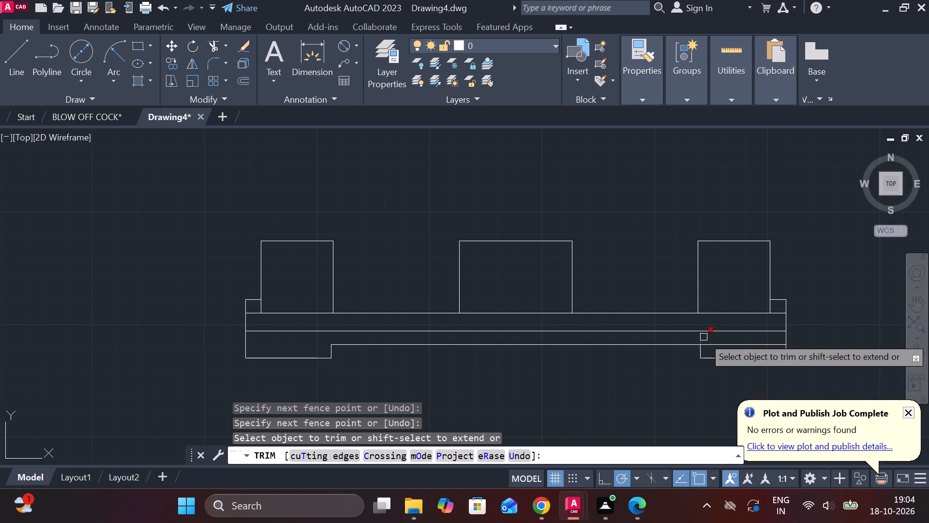
{"action": "left_click", "coordinate": [704, 337]}
{"action": "left_click", "coordinate": [750, 345]}
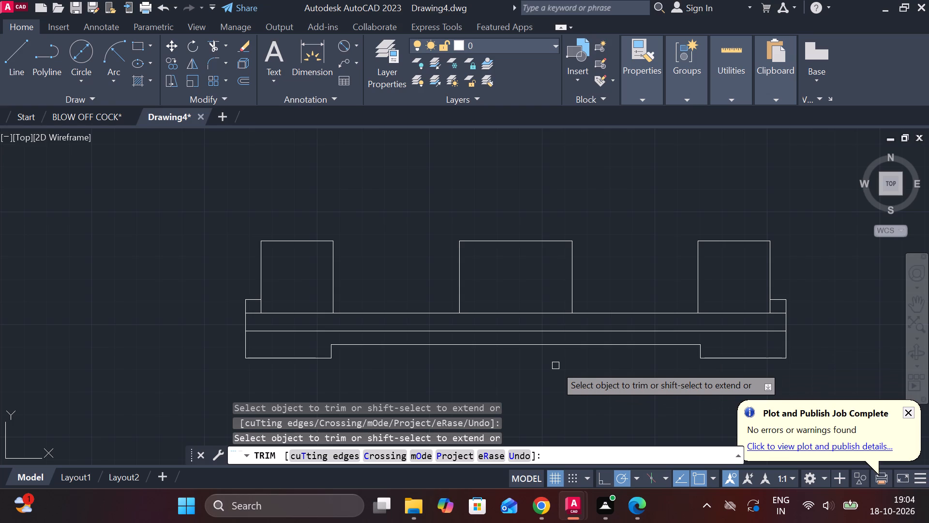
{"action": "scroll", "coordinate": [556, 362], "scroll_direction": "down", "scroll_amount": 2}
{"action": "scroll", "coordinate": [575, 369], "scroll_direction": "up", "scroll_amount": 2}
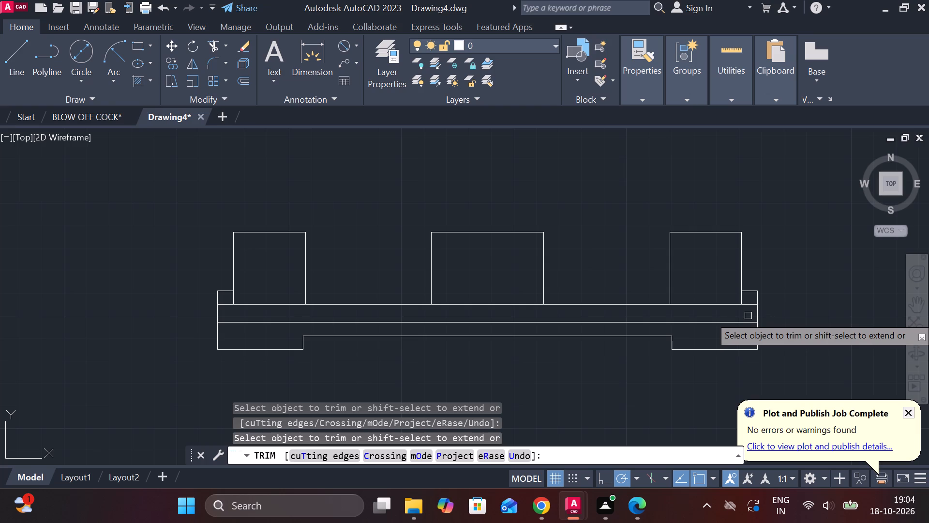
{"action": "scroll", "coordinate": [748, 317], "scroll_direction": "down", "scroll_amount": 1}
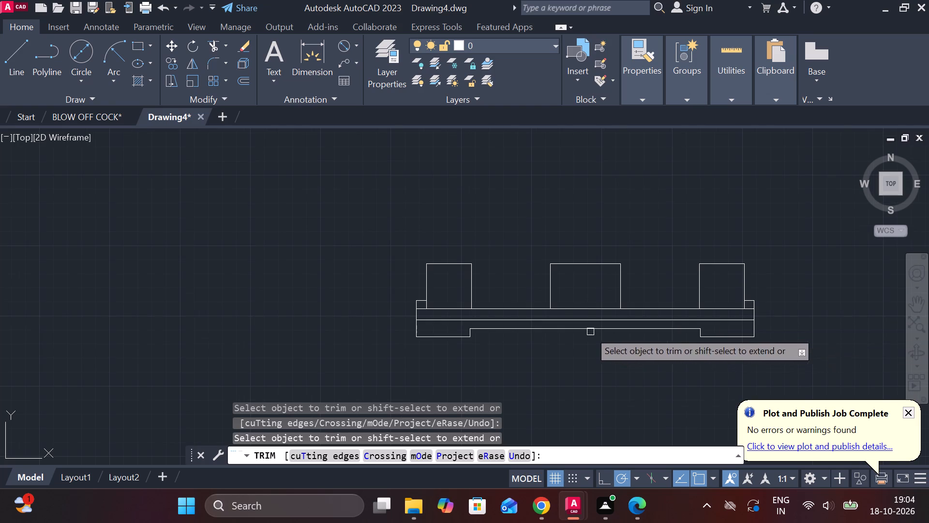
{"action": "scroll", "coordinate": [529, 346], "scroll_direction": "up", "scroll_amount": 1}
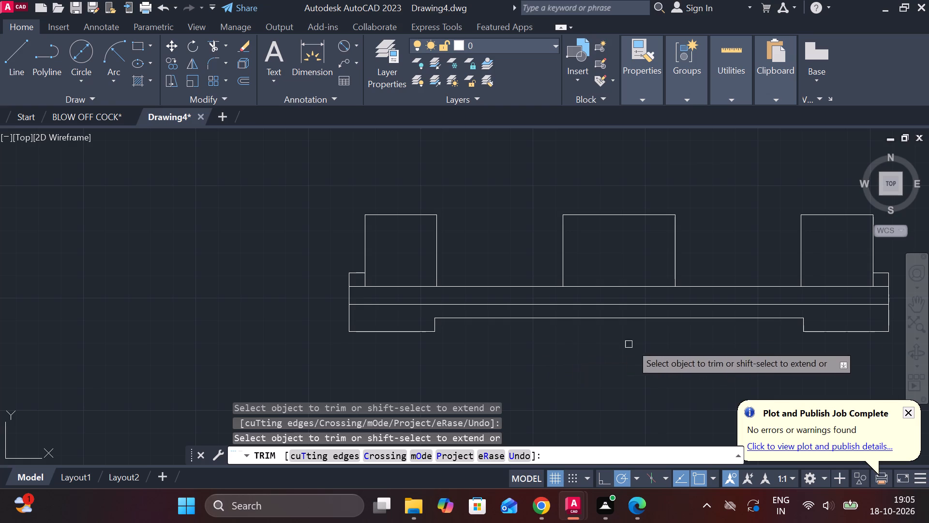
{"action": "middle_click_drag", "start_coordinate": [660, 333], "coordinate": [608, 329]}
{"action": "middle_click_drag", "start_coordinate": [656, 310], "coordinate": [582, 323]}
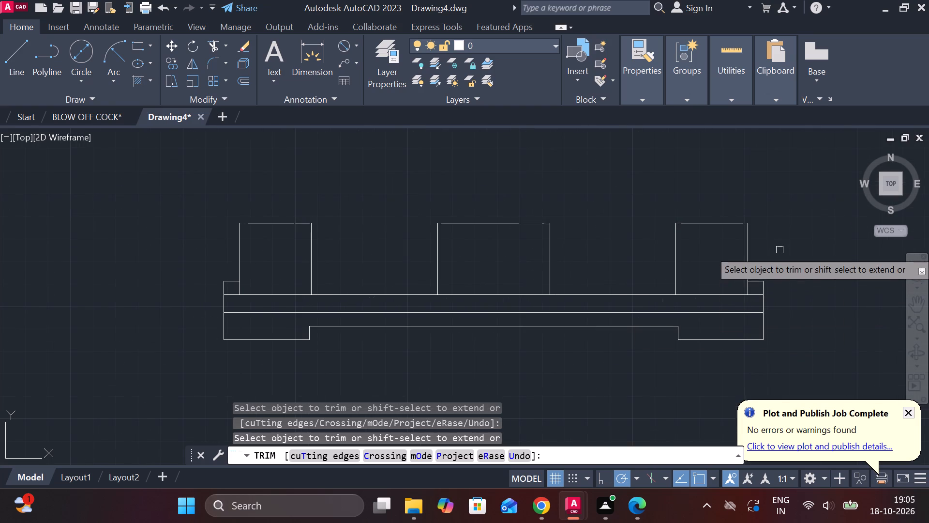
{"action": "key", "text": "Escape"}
Move the right three-sided outline up and to the left, clear of the base.
{"action": "left_click", "coordinate": [749, 253]}
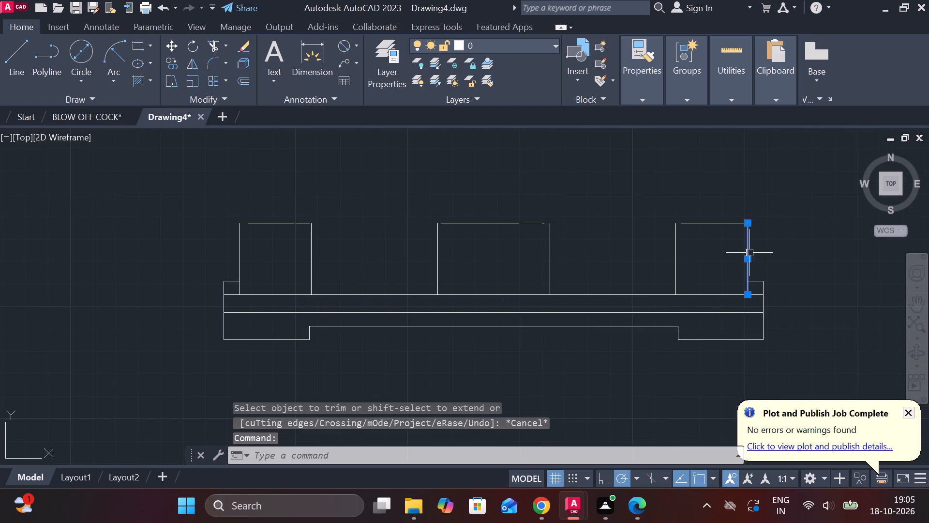
{"action": "left_click", "coordinate": [742, 221]}
{"action": "left_click", "coordinate": [677, 251]}
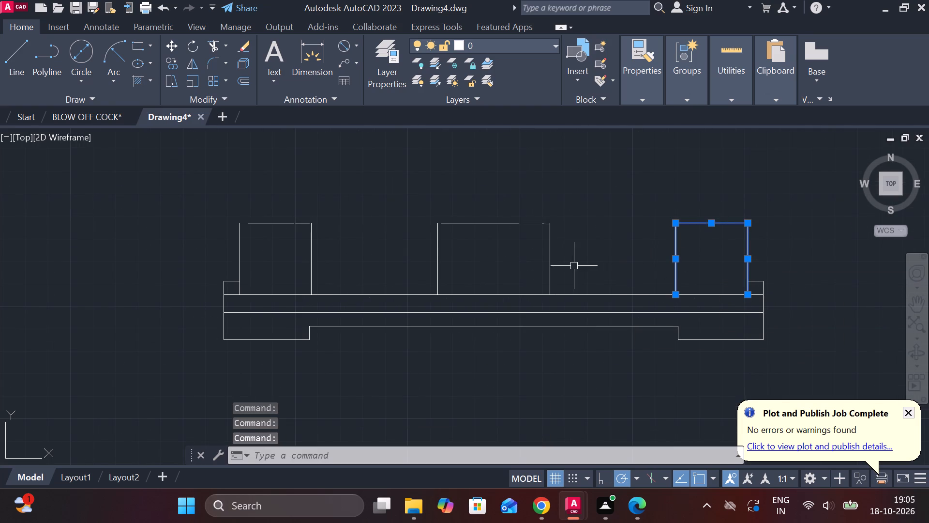
{"action": "key", "text": "m"}
{"action": "key", "text": "Return"}
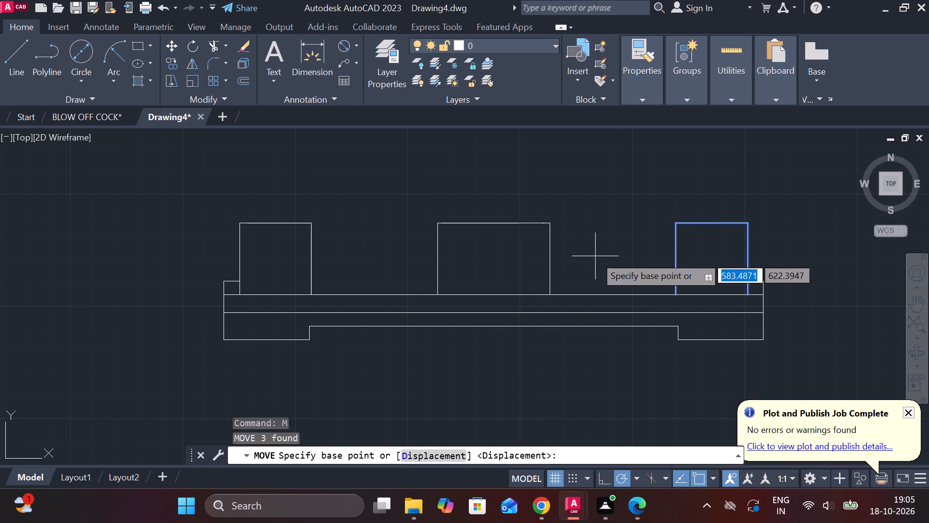
{"action": "left_click", "coordinate": [669, 256]}
{"action": "left_click", "coordinate": [634, 216]}
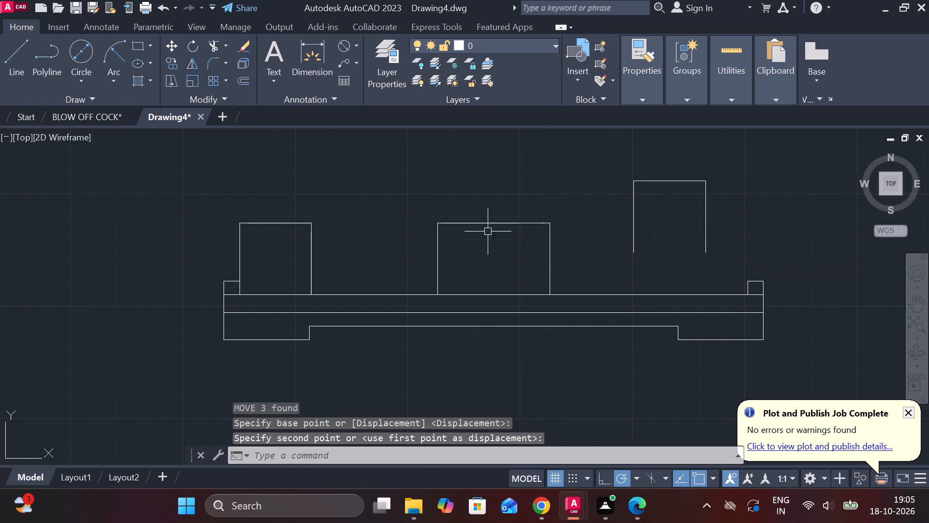
Move the middle three-sided outline up and to the left, clear of the base.
{"action": "left_click", "coordinate": [423, 216]}
{"action": "left_click", "coordinate": [561, 292]}
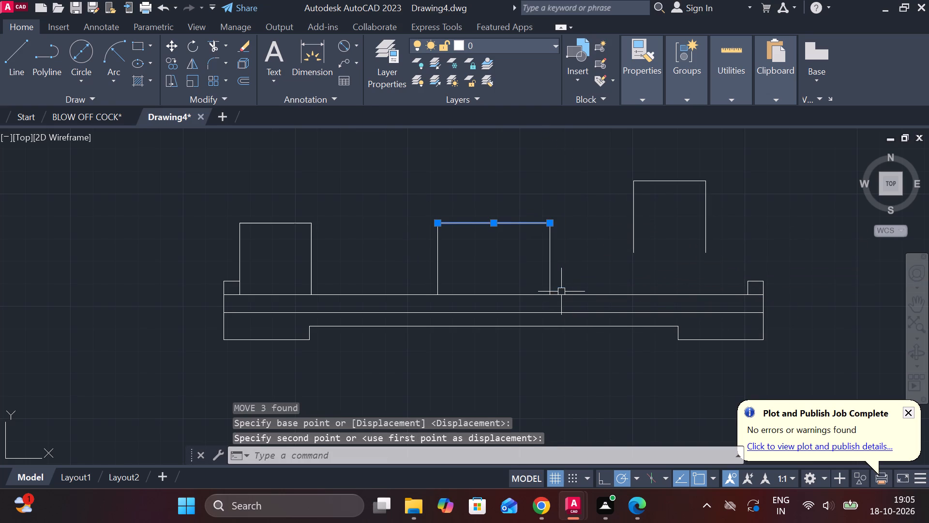
{"action": "left_click", "coordinate": [553, 280]}
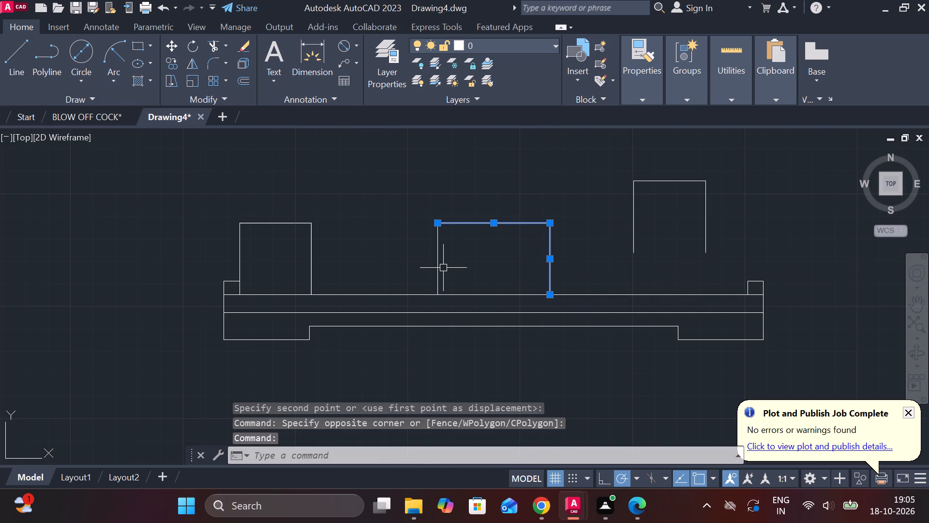
{"action": "left_click", "coordinate": [434, 265]}
{"action": "left_click", "coordinate": [450, 262]}
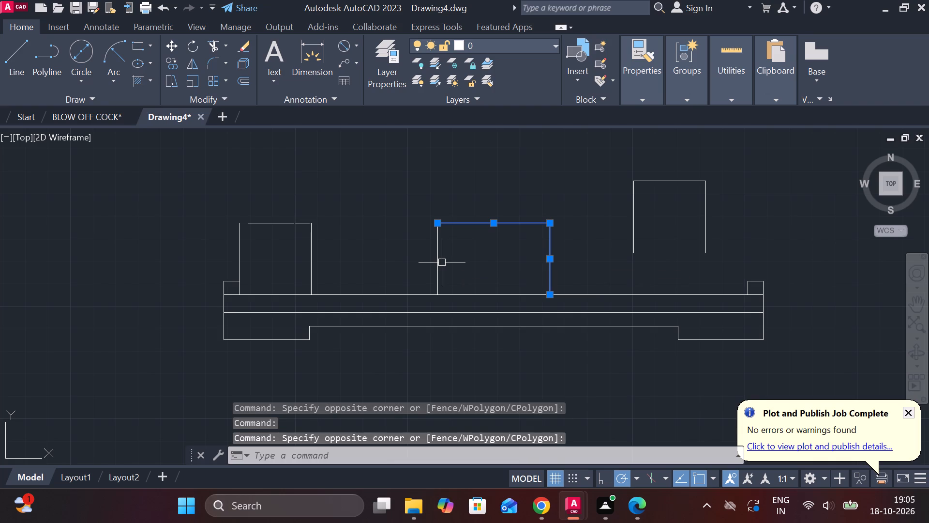
{"action": "left_click", "coordinate": [439, 262]}
{"action": "key", "text": "m"}
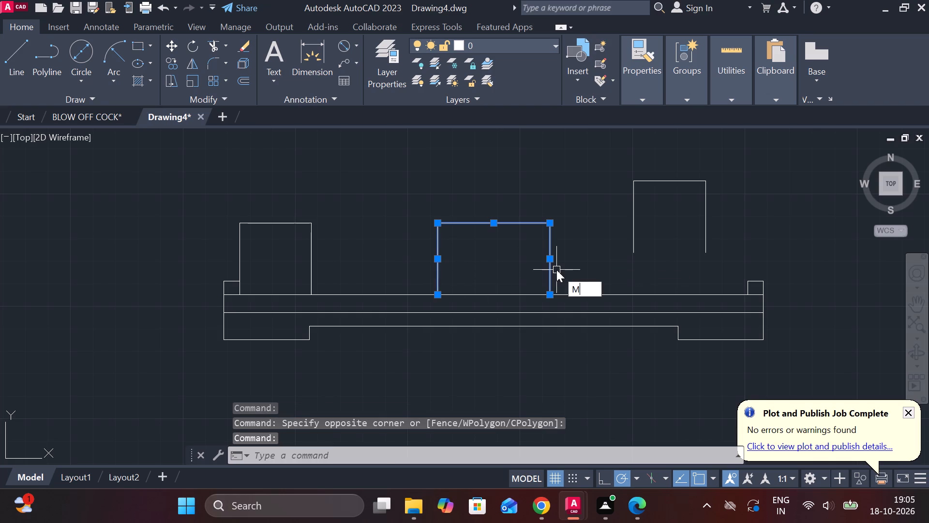
{"action": "key", "text": "Return"}
{"action": "left_click_drag", "start_coordinate": [613, 275], "coordinate": [602, 263]}
{"action": "left_click", "coordinate": [583, 229]}
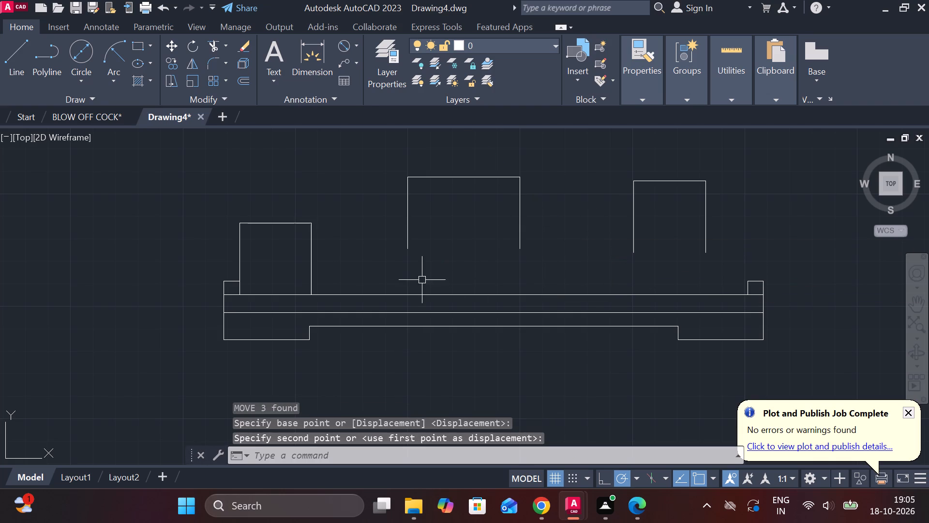
Erase the left three-sided outline standing on the base.
{"action": "left_click", "coordinate": [313, 258]}
{"action": "key", "text": "Escape"}
{"action": "left_click", "coordinate": [334, 264]}
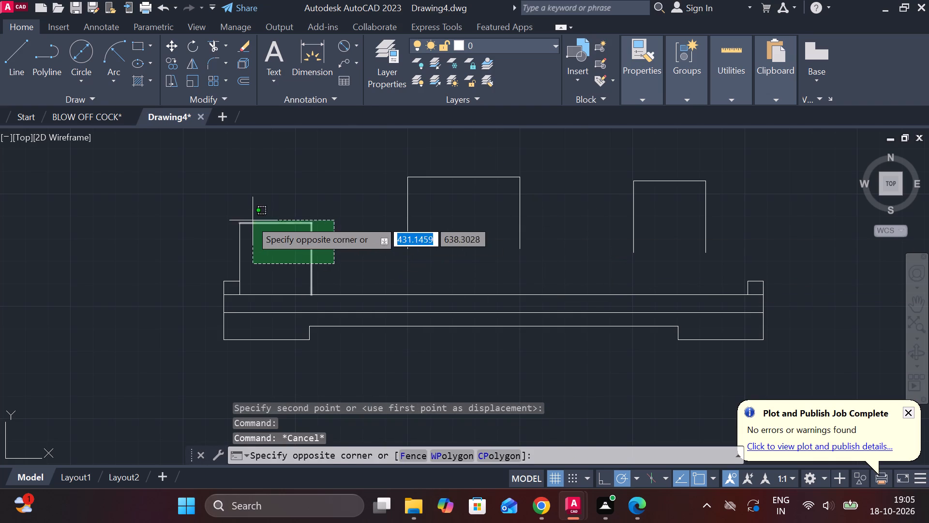
{"action": "left_click", "coordinate": [240, 219]}
{"action": "type", "text": "E"}
{"action": "key", "text": "space"}
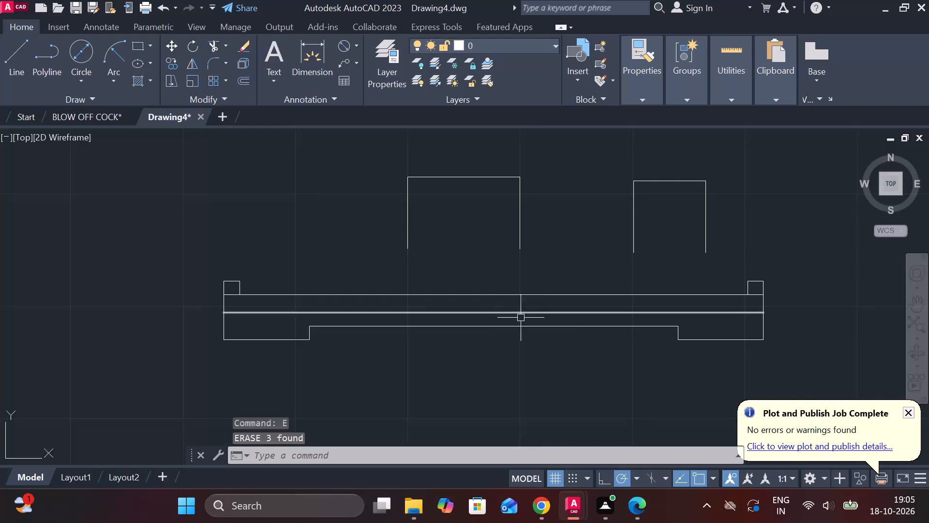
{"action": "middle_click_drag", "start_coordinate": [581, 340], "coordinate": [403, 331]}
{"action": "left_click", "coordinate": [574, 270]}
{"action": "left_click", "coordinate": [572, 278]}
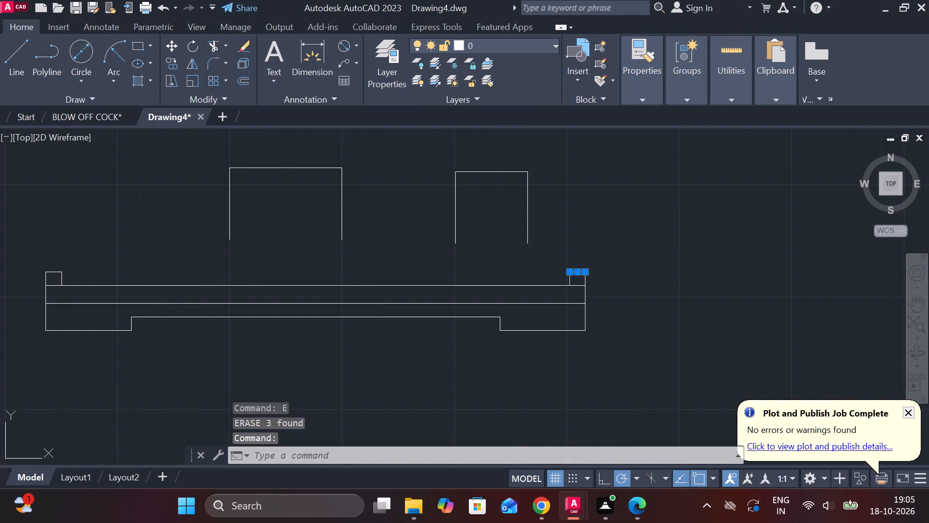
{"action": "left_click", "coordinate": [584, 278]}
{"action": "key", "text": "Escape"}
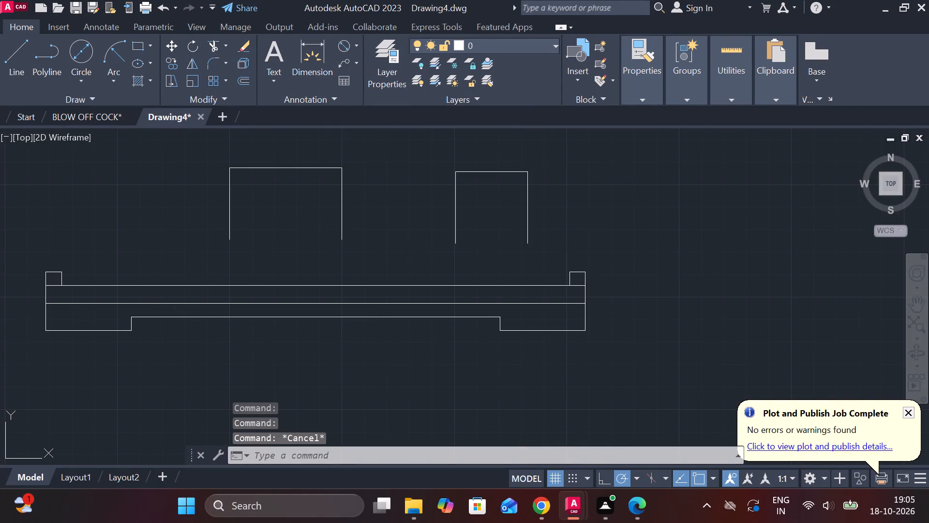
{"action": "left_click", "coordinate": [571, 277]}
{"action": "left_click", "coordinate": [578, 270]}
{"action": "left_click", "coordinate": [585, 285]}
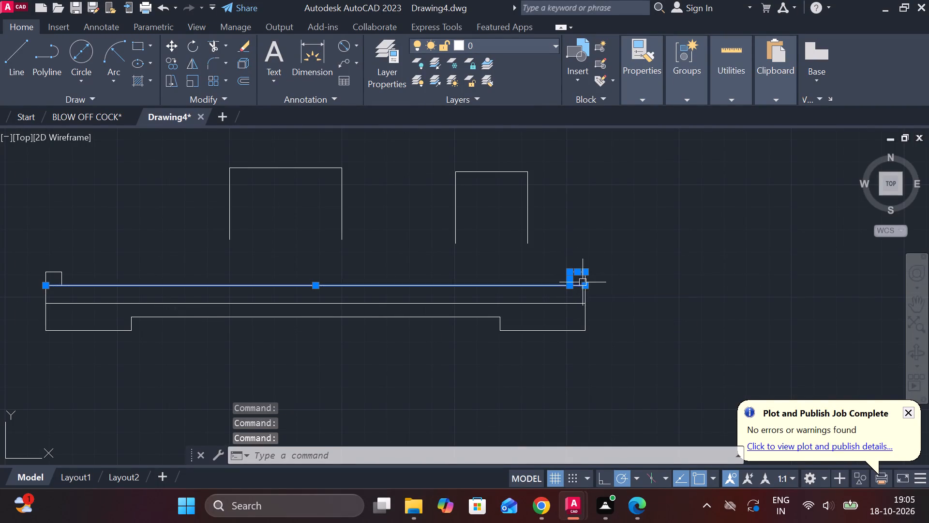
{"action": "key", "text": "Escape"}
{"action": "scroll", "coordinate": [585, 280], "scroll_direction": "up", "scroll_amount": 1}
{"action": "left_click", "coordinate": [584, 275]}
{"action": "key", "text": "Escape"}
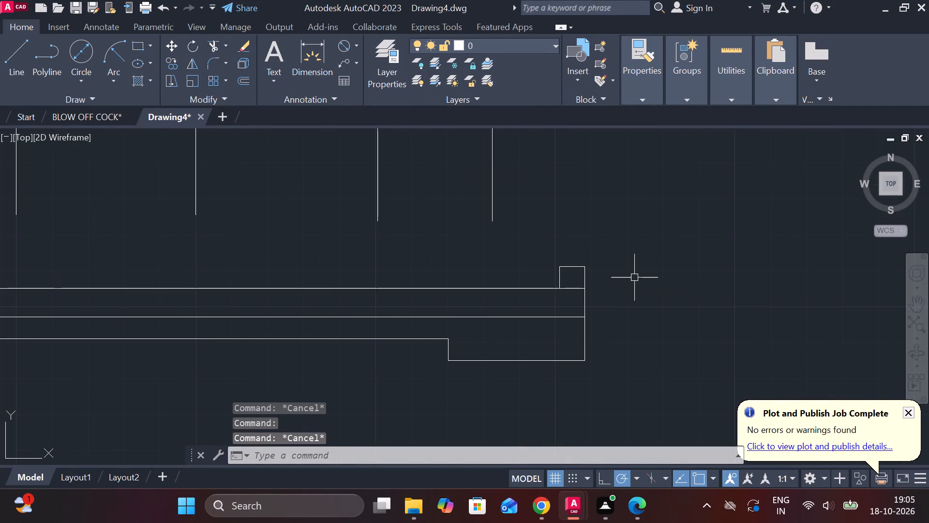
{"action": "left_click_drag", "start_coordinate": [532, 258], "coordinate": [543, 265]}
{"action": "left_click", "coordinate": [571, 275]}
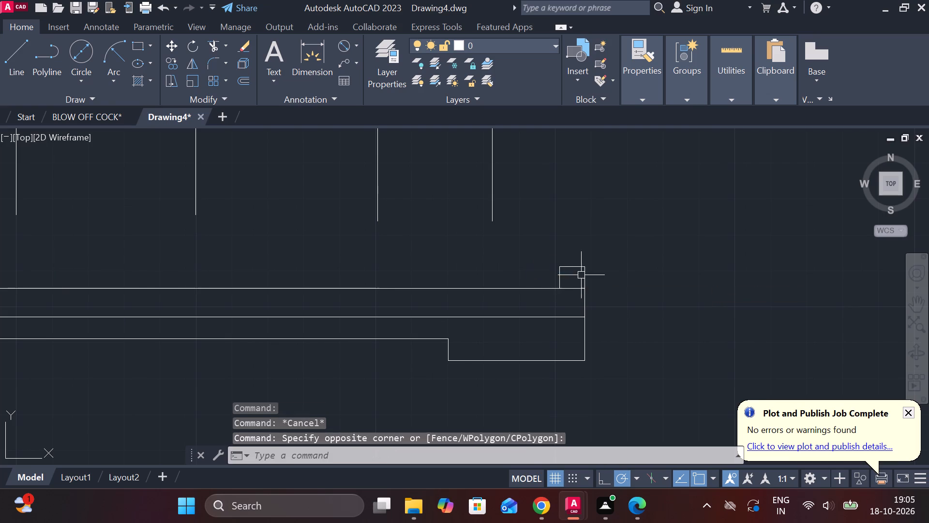
Erase the small block's top and inner side lines and the upper vertical edge at the base's right end.
{"action": "left_click", "coordinate": [569, 268]}
{"action": "type", "text": "E"}
{"action": "key", "text": "space"}
{"action": "left_click", "coordinate": [558, 273]}
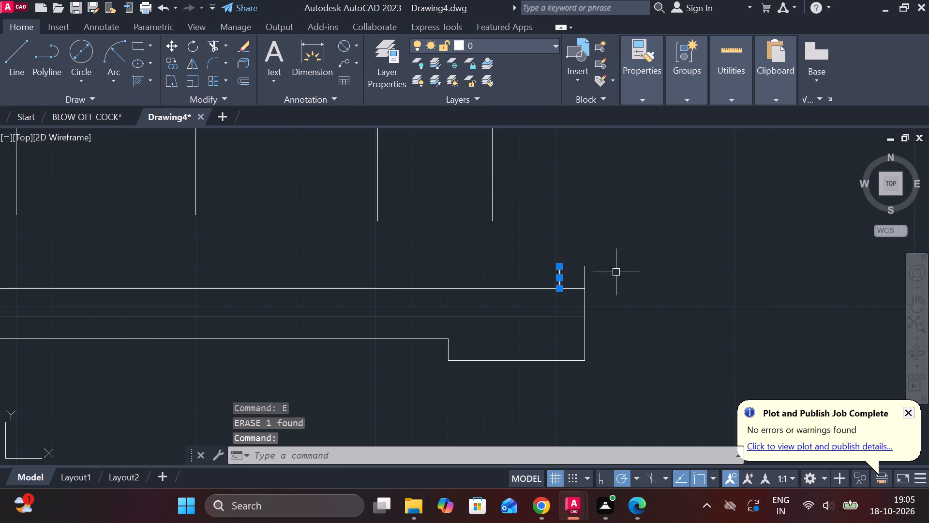
{"action": "key", "text": "e"}
{"action": "key", "text": "e"}
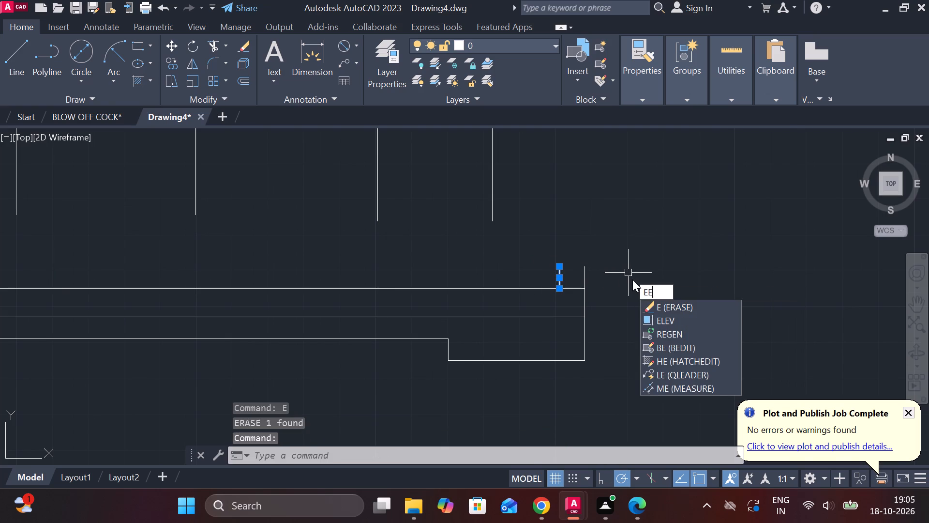
{"action": "key", "text": "BackSpace"}
{"action": "key", "text": "Return"}
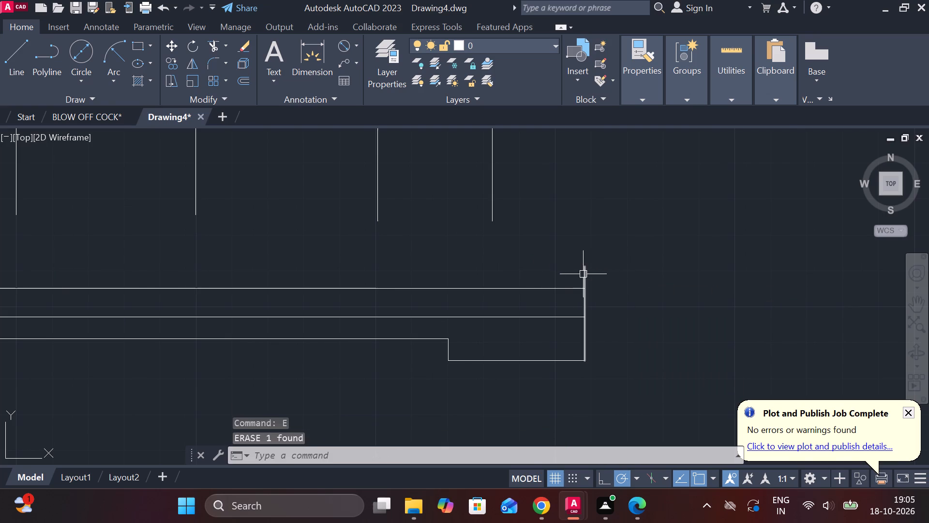
{"action": "left_click", "coordinate": [584, 274]}
{"action": "type", "text": "E"}
{"action": "key", "text": "space"}
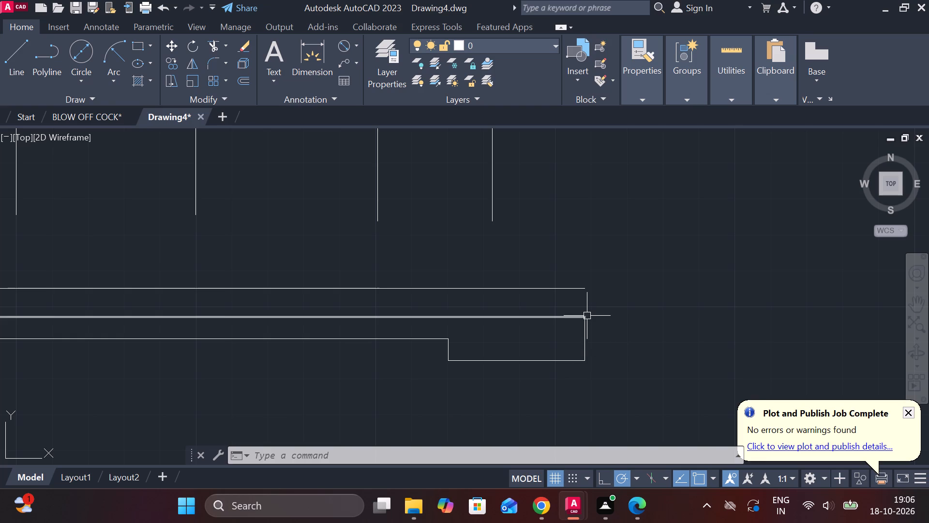
Erase the base's middle horizontal line, level with the top of the right foot.
{"action": "left_click", "coordinate": [530, 317]}
{"action": "type", "text": "E"}
{"action": "key", "text": "space"}
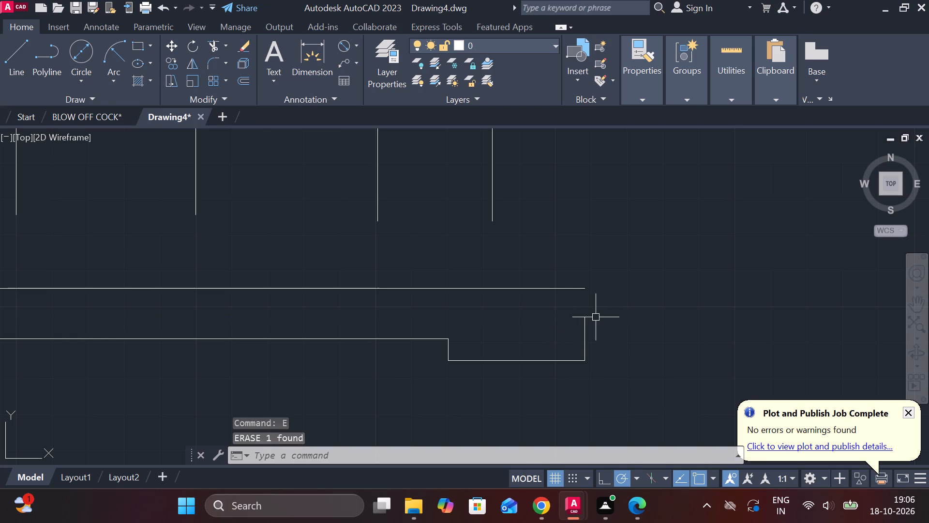
From the right foot's top outer corner, draw a 24 mm line inward and a 14 mm line straight up.
{"action": "key", "text": "l"}
{"action": "key", "text": "Return"}
{"action": "left_click", "coordinate": [584, 315]}
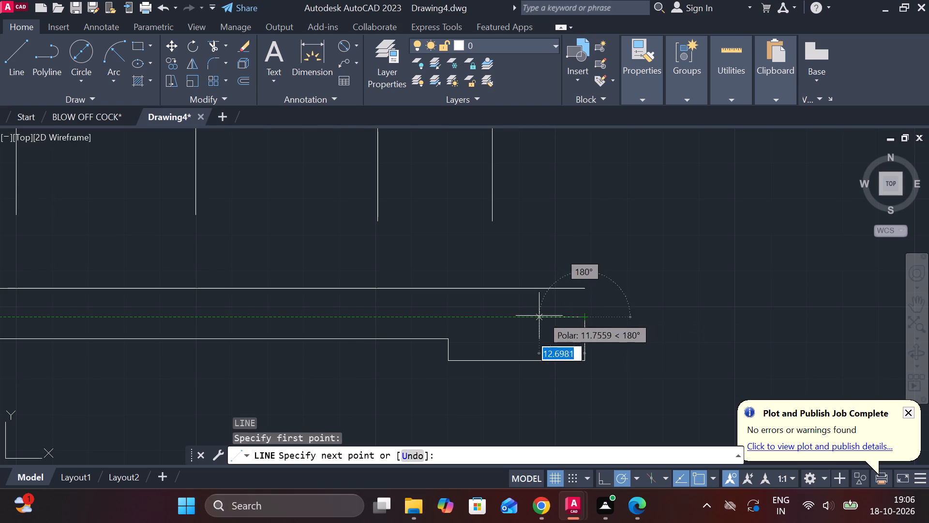
{"action": "type", "text": "12"}
{"action": "key", "text": "space"}
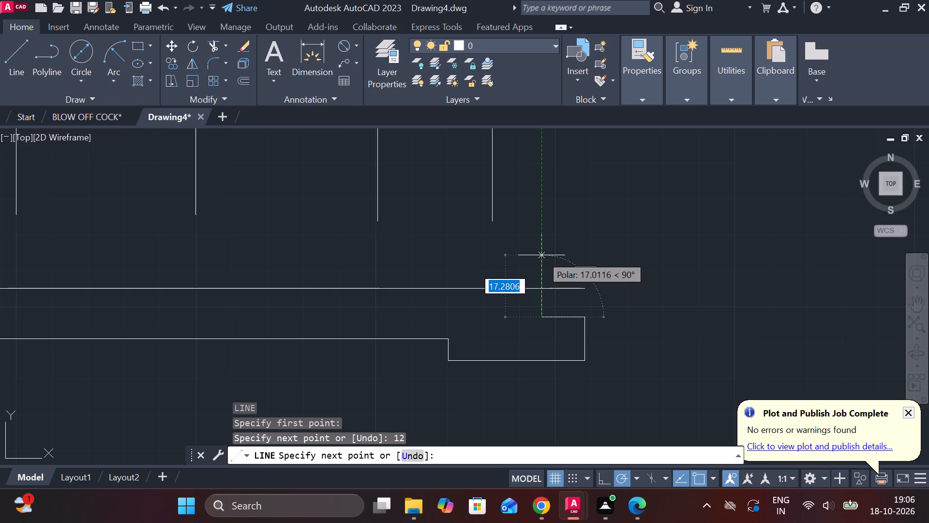
{"action": "key", "text": "ctrl+z"}
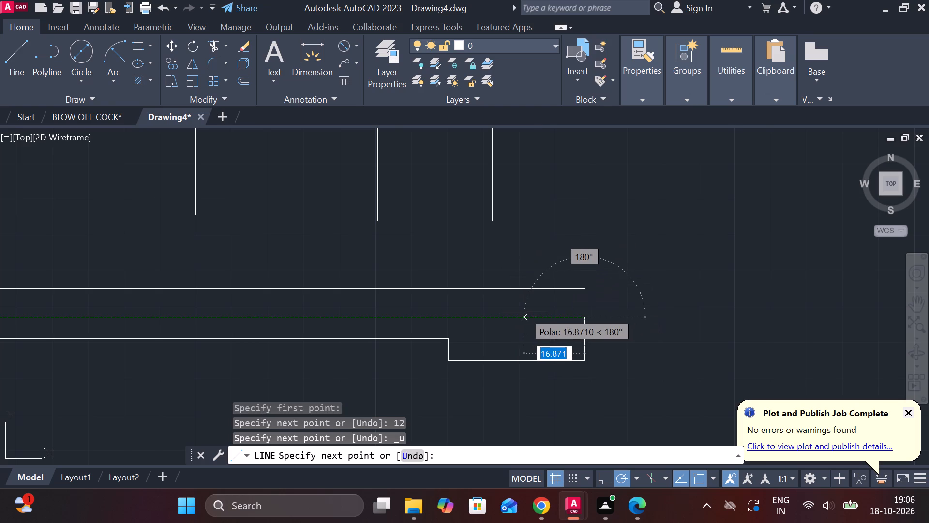
{"action": "key", "text": "2"}
{"action": "type", "text": "4"}
{"action": "key", "text": "space"}
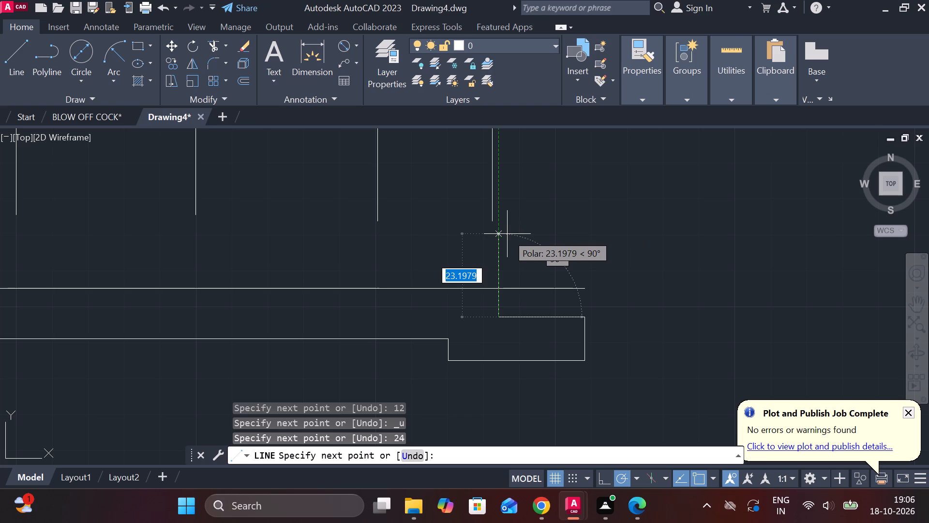
{"action": "key", "text": "8"}
{"action": "key", "text": "Return"}
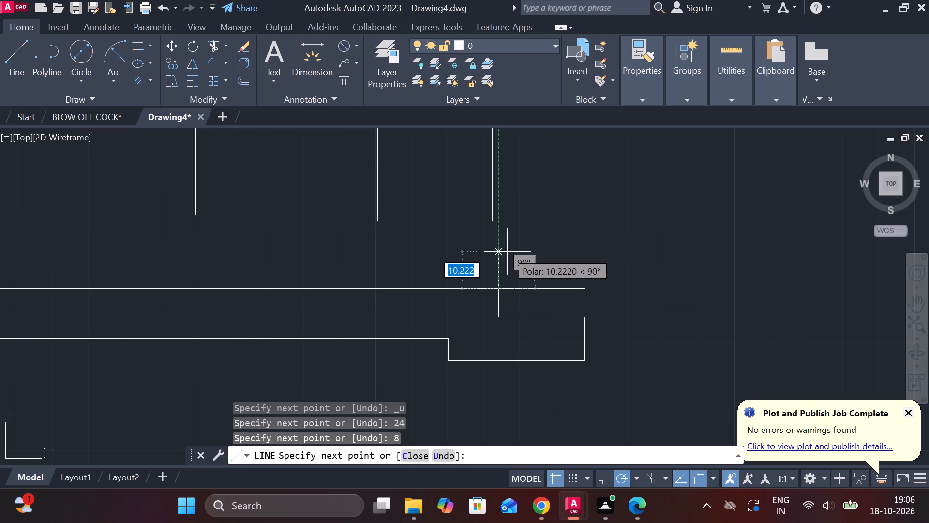
{"action": "key", "text": "ctrl+z"}
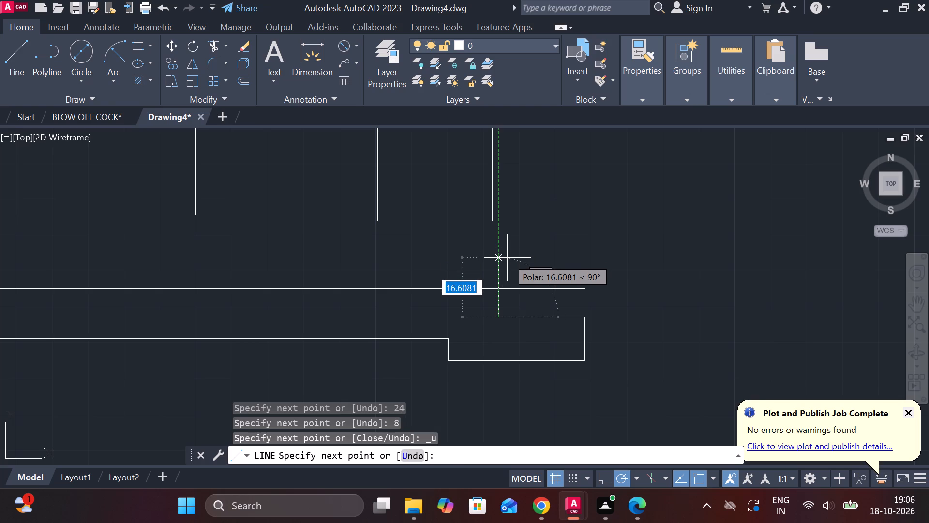
{"action": "type", "text": "14"}
{"action": "key", "text": "space"}
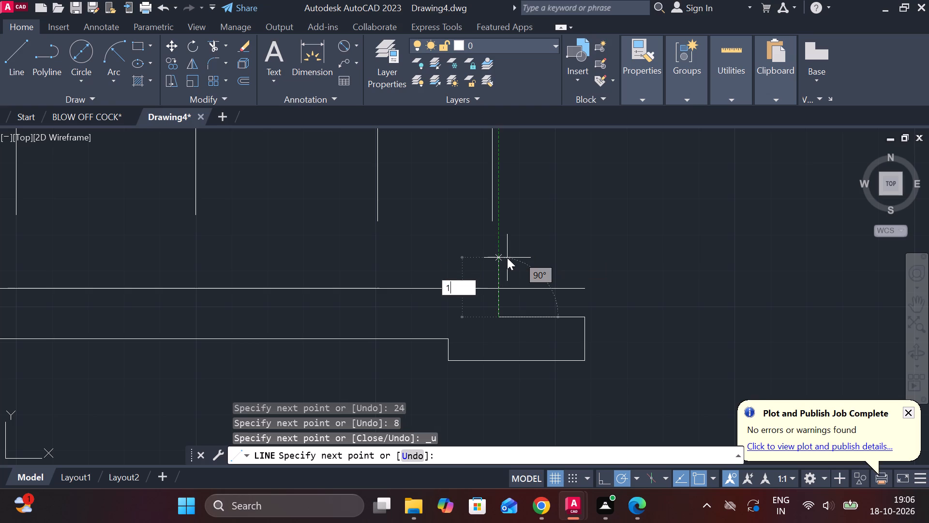
Continue the line 96 mm left to the base's centre, and then straight down to the recess line.
{"action": "middle_click_drag", "start_coordinate": [432, 255], "coordinate": [453, 260]}
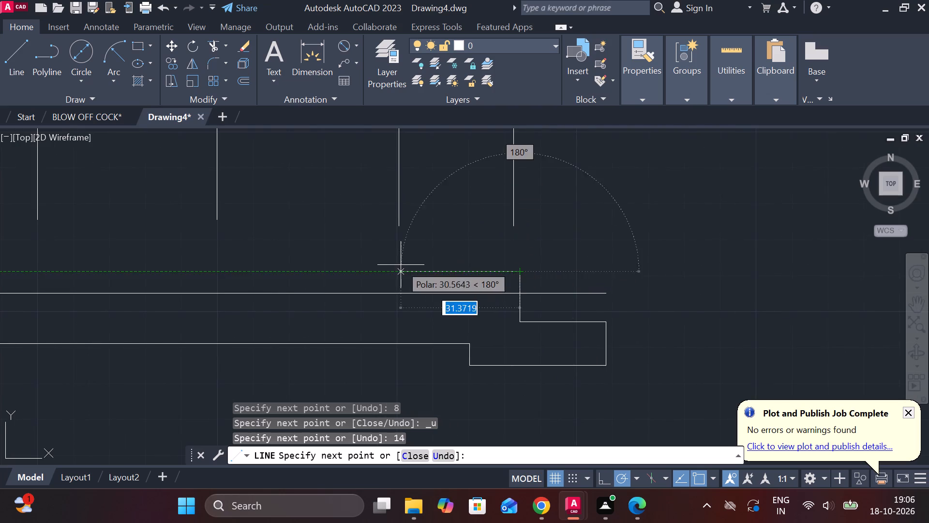
{"action": "scroll", "coordinate": [400, 265], "scroll_direction": "down", "scroll_amount": 1}
{"action": "middle_click_drag", "start_coordinate": [406, 266], "coordinate": [573, 287]}
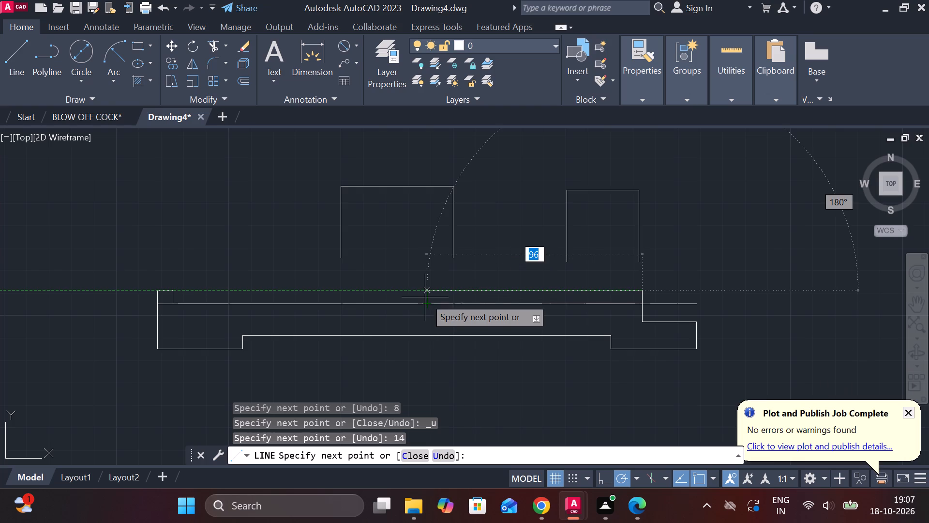
{"action": "left_click", "coordinate": [425, 297]}
{"action": "left_click", "coordinate": [426, 339]}
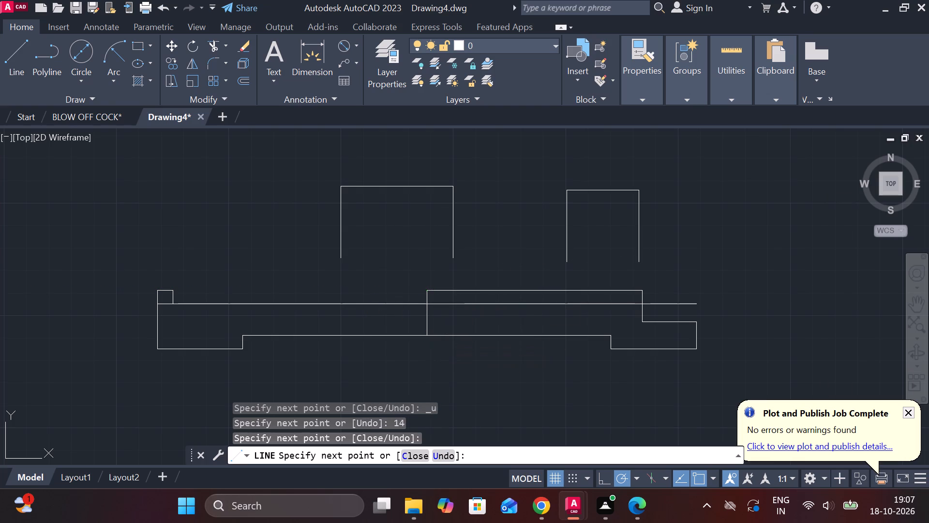
{"action": "key", "text": "Escape"}
{"action": "key", "text": "y"}
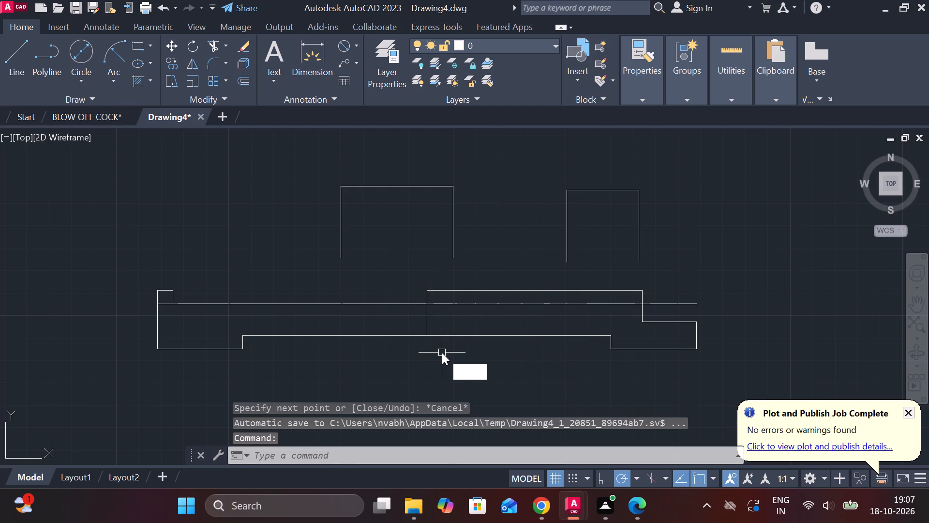
{"action": "key", "text": "Escape"}
Examine the dimensions of the end plate, block and base detail views.
{"action": "middle_click_drag", "start_coordinate": [481, 361], "coordinate": [620, 372]}
{"action": "scroll", "coordinate": [403, 299], "scroll_direction": "down", "scroll_amount": 1}
{"action": "scroll", "coordinate": [360, 286], "scroll_direction": "down", "scroll_amount": 2}
{"action": "middle_click_drag", "start_coordinate": [331, 265], "coordinate": [396, 363]}
{"action": "scroll", "coordinate": [353, 300], "scroll_direction": "up", "scroll_amount": 2}
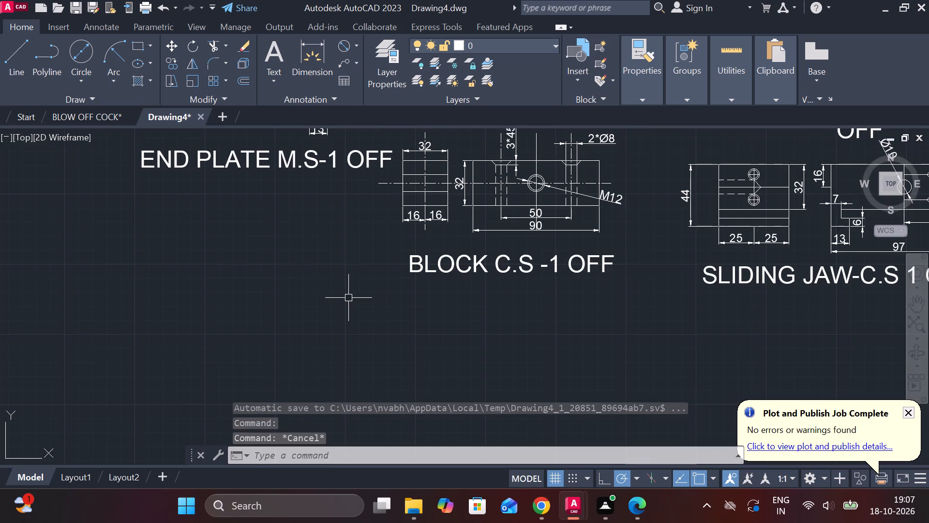
{"action": "middle_click_drag", "start_coordinate": [353, 298], "coordinate": [454, 430]}
{"action": "scroll", "coordinate": [427, 333], "scroll_direction": "up", "scroll_amount": 2}
{"action": "scroll", "coordinate": [463, 318], "scroll_direction": "down", "scroll_amount": 1}
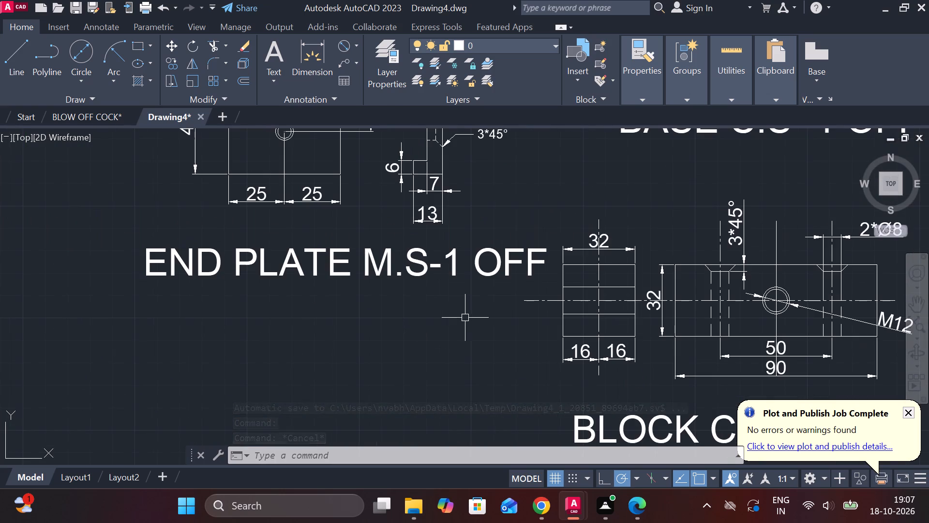
{"action": "scroll", "coordinate": [493, 303], "scroll_direction": "down", "scroll_amount": 1}
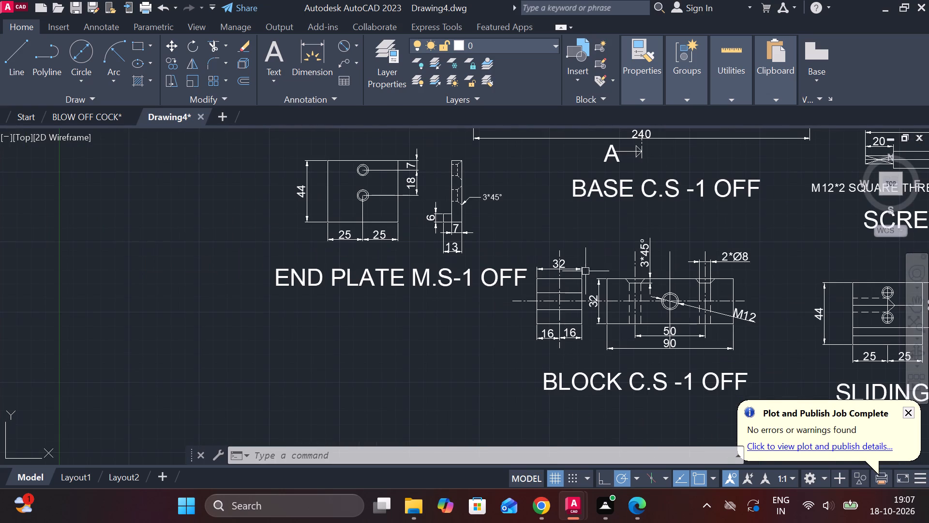
{"action": "middle_click_drag", "start_coordinate": [592, 248], "coordinate": [505, 360]}
{"action": "middle_click_drag", "start_coordinate": [528, 350], "coordinate": [490, 383]}
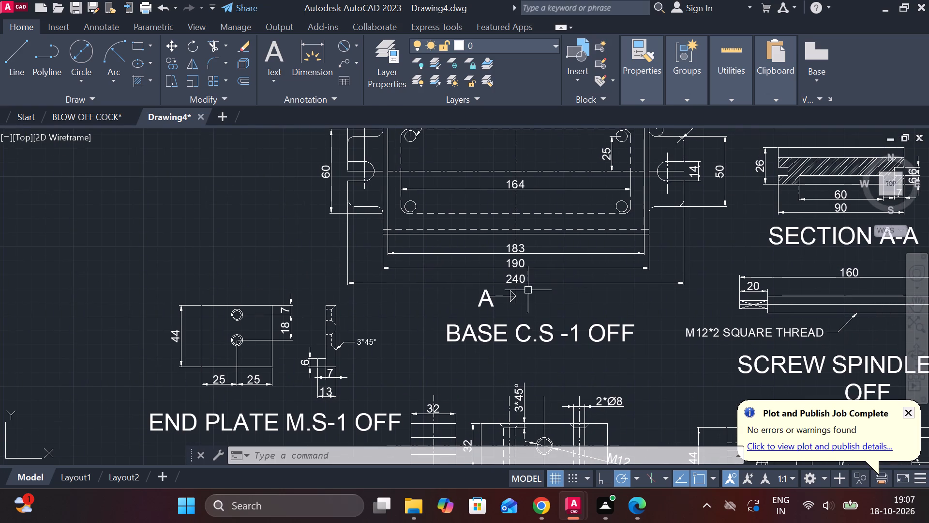
{"action": "middle_click", "coordinate": [507, 363]}
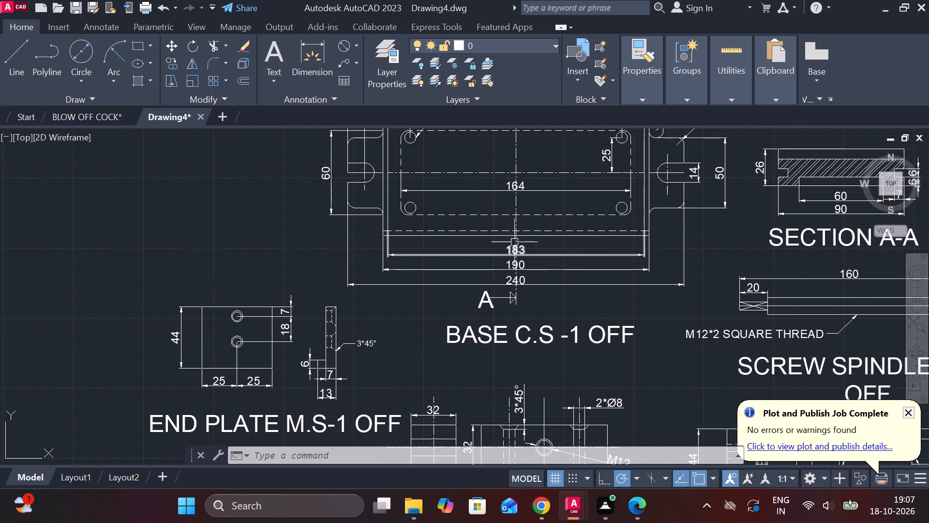
{"action": "middle_click_drag", "start_coordinate": [513, 239], "coordinate": [527, 342]}
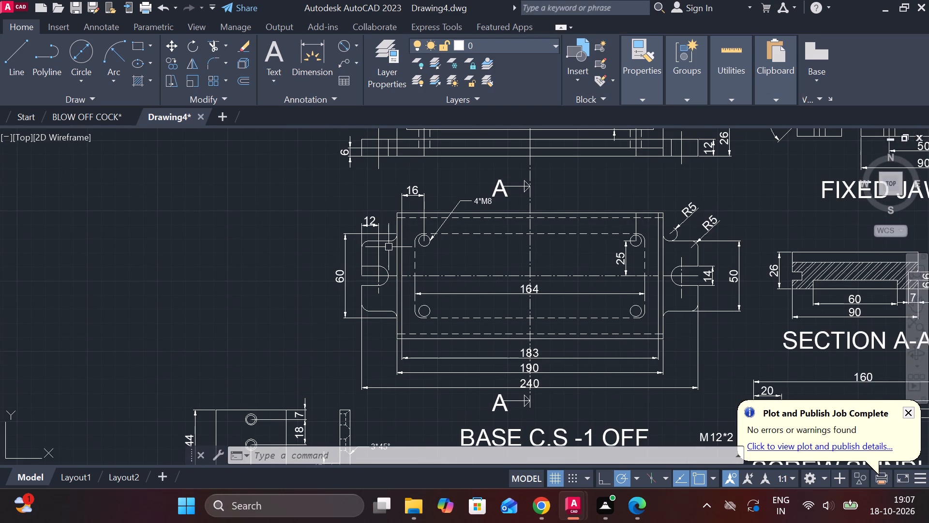
Measure the left lug's horizontal length in the base plan view with a linear dimension, without placing it.
{"action": "left_click", "coordinate": [358, 51]}
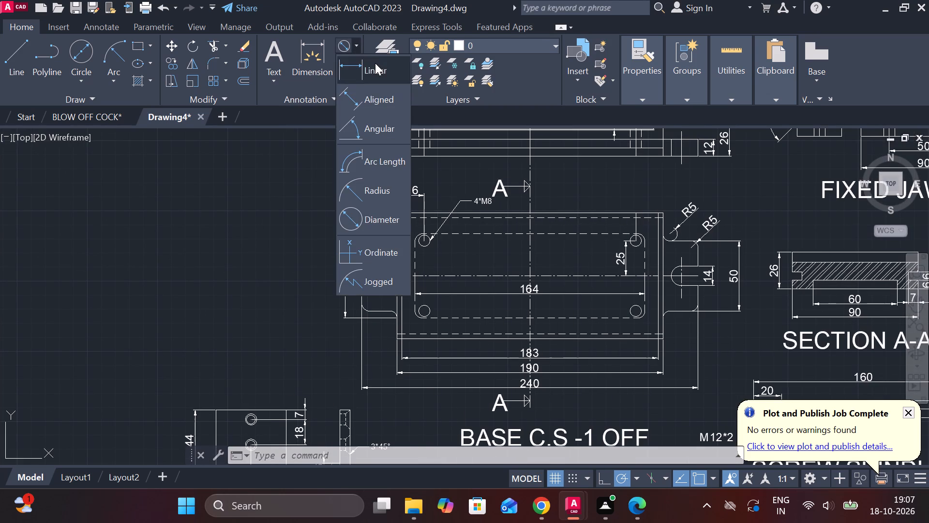
{"action": "left_click", "coordinate": [369, 65]}
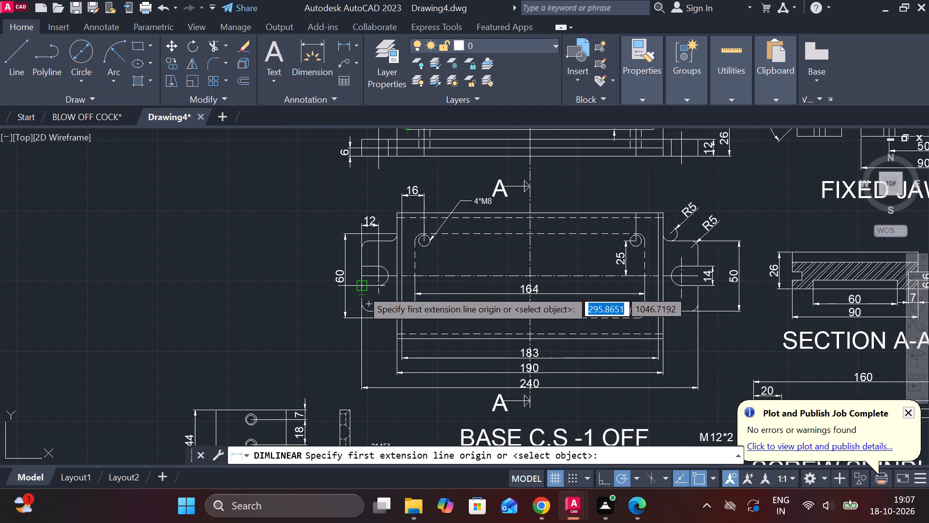
{"action": "left_click", "coordinate": [362, 290]}
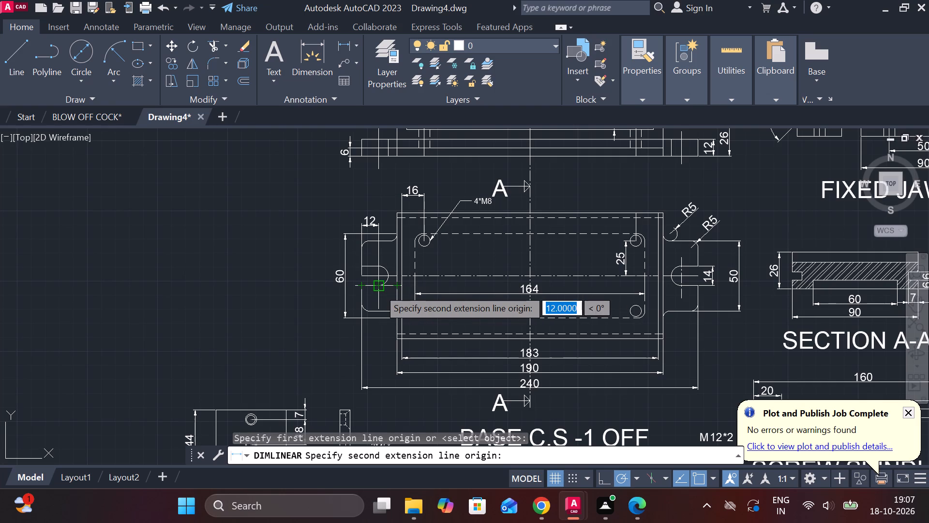
{"action": "scroll", "coordinate": [391, 289], "scroll_direction": "up", "scroll_amount": 2}
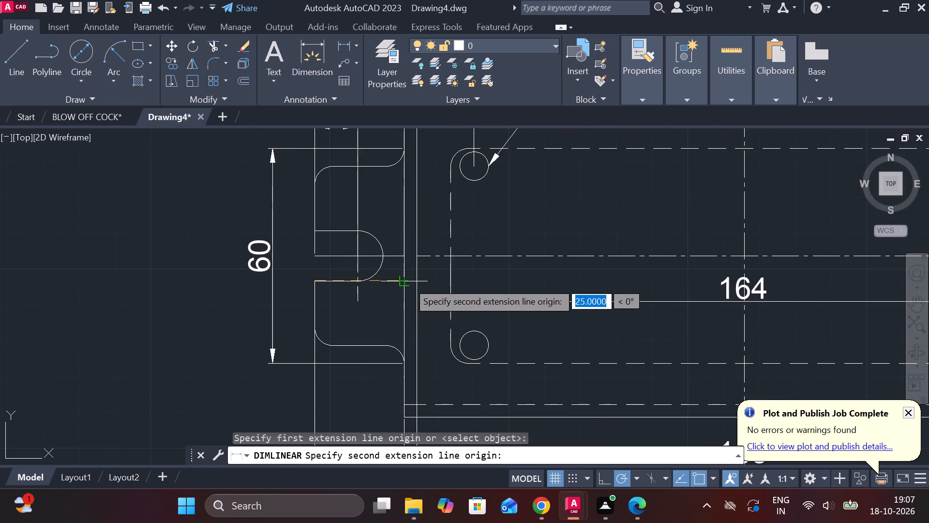
{"action": "key", "text": "Escape"}
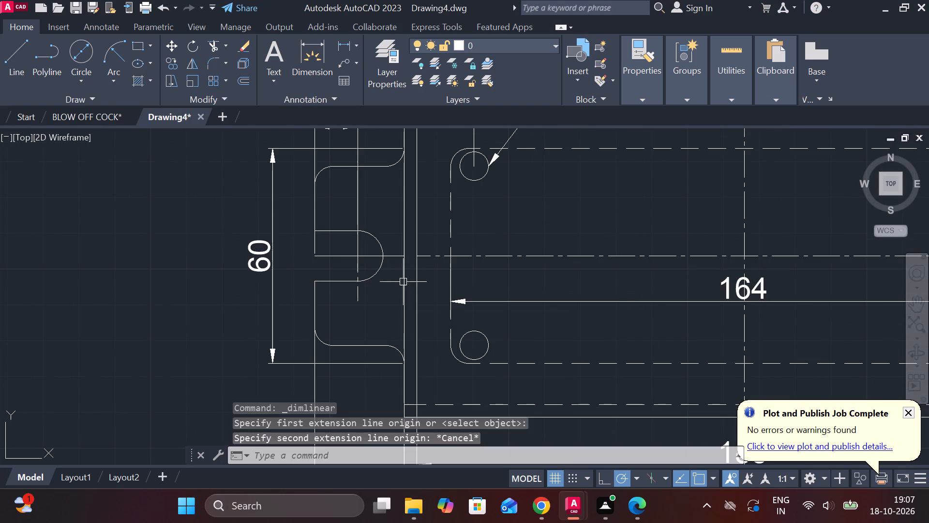
In the new assembly view, erase the base's raised top line, its right step vertical and the centre vertical.
{"action": "scroll", "coordinate": [403, 282], "scroll_direction": "down", "scroll_amount": 4}
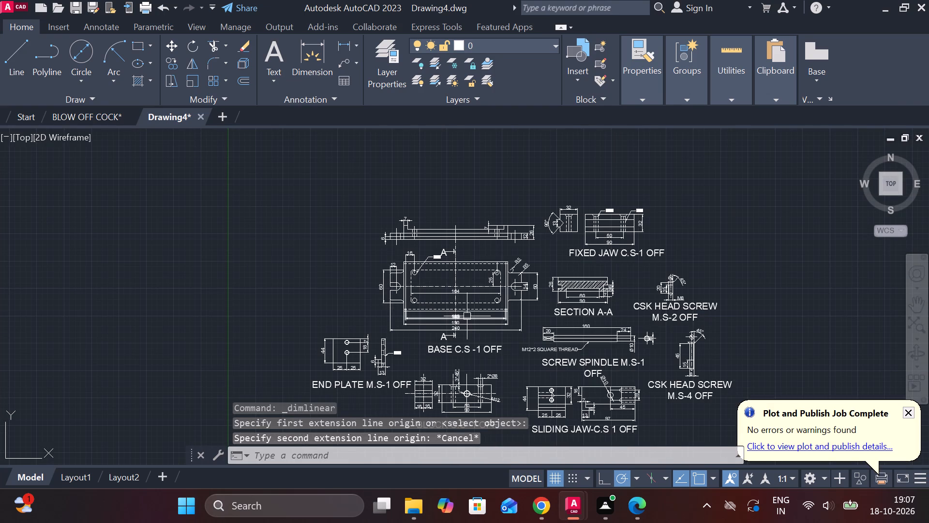
{"action": "middle_click_drag", "start_coordinate": [467, 316], "coordinate": [422, 241]}
{"action": "middle_click_drag", "start_coordinate": [544, 393], "coordinate": [561, 250]}
{"action": "scroll", "coordinate": [536, 315], "scroll_direction": "up", "scroll_amount": 2}
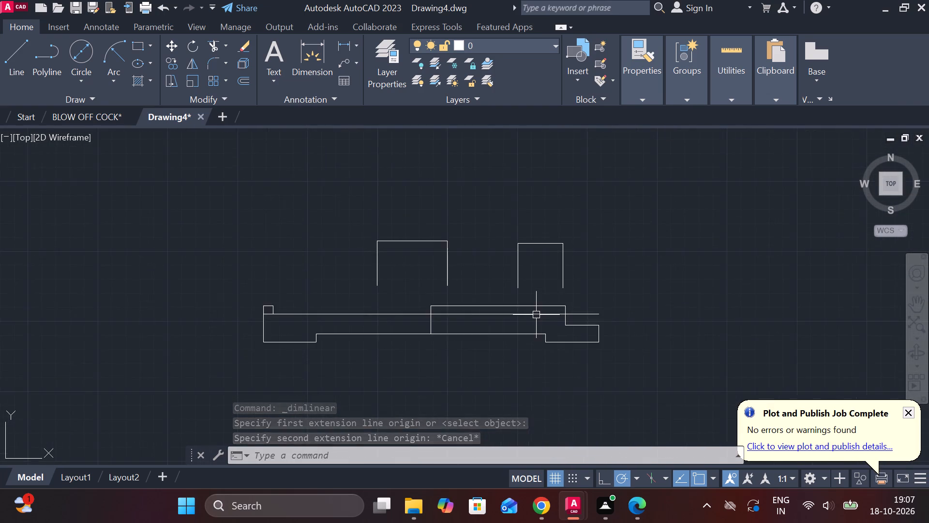
{"action": "scroll", "coordinate": [536, 315], "scroll_direction": "up", "scroll_amount": 2}
{"action": "left_click", "coordinate": [555, 295]}
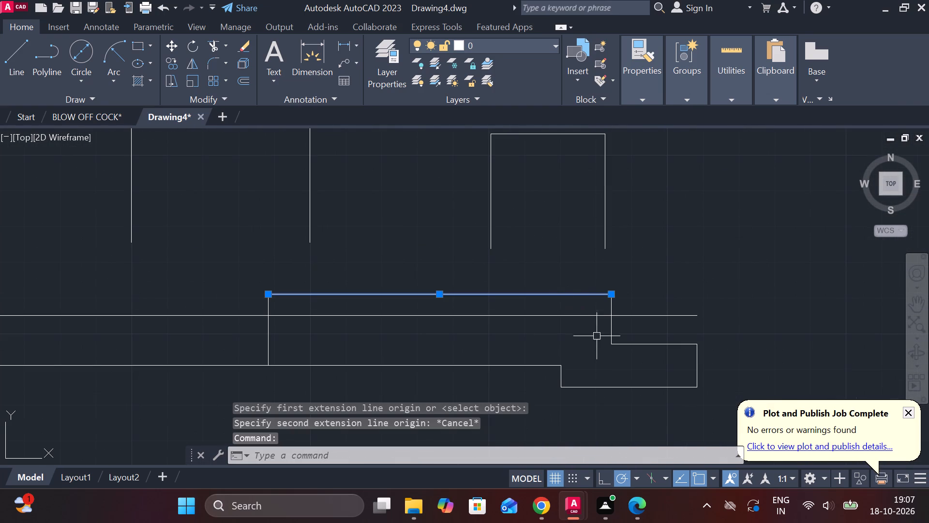
{"action": "left_click", "coordinate": [611, 332]}
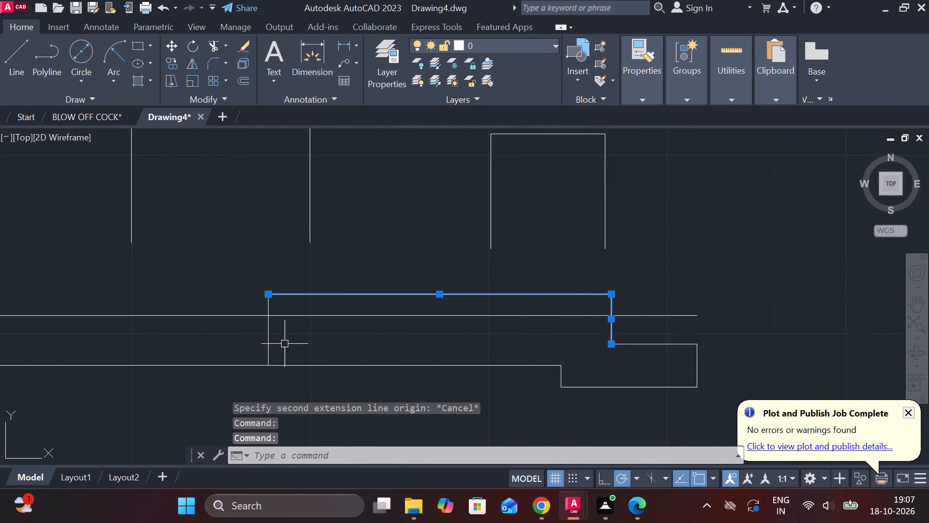
{"action": "left_click", "coordinate": [268, 344]}
{"action": "key", "text": "t"}
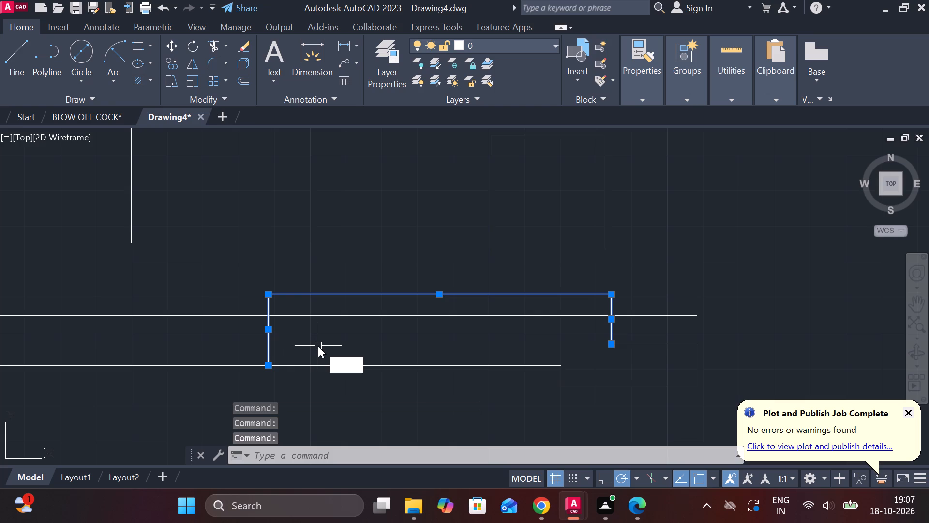
{"action": "key", "text": "BackSpace"}
{"action": "type", "text": "E"}
{"action": "key", "text": "space"}
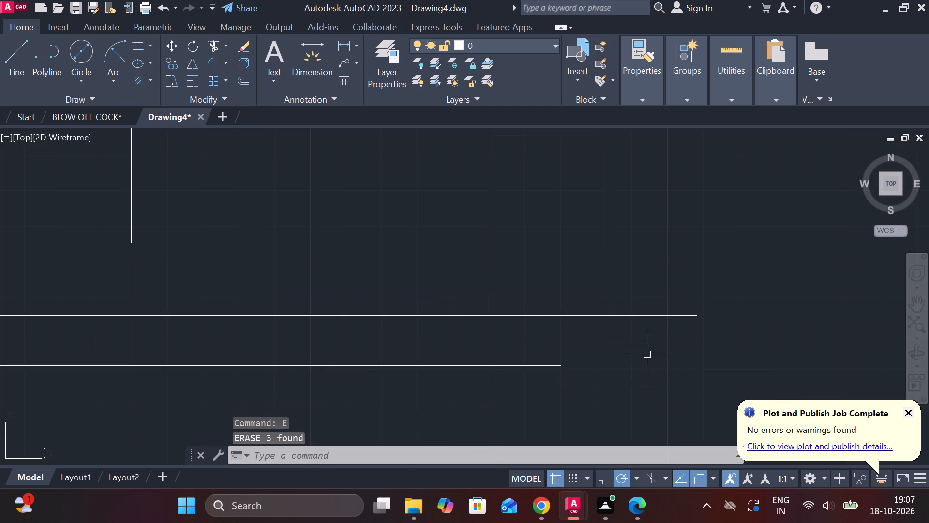
Stretch the inner end of the right foot's top line 1 mm further inward.
{"action": "left_click", "coordinate": [633, 344]}
{"action": "left_click", "coordinate": [614, 343]}
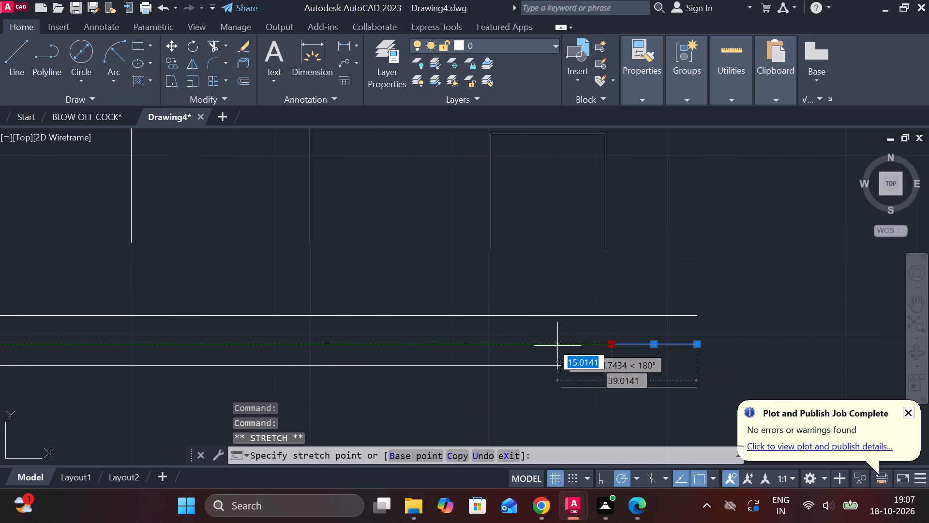
{"action": "type", "text": "1"}
{"action": "key", "text": "space"}
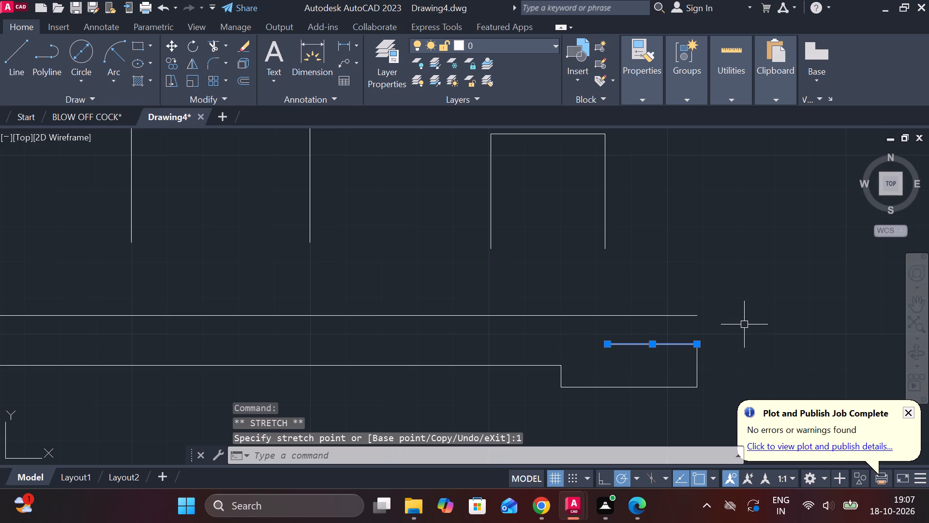
{"action": "key", "text": "Escape"}
From the foot line's inner end, draw a line 14 mm up, about 82 mm left, and straight down to the recess line.
{"action": "key", "text": "l"}
{"action": "key", "text": "Return"}
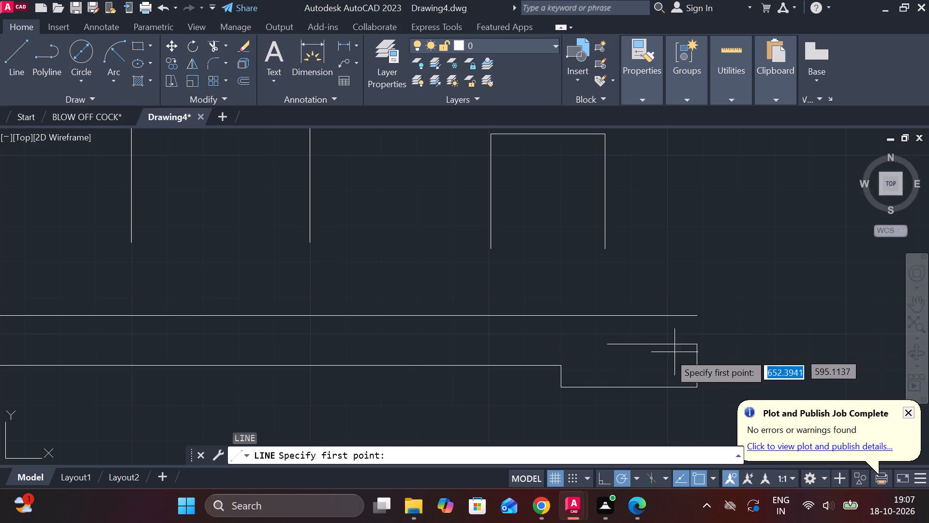
{"action": "left_click", "coordinate": [612, 344]}
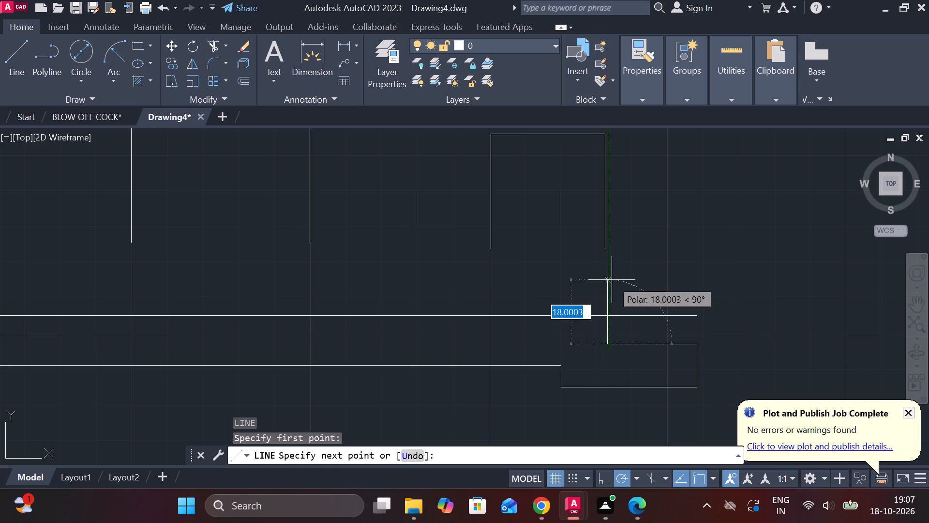
{"action": "key", "text": "1"}
{"action": "key", "text": "4"}
{"action": "key", "text": "Return"}
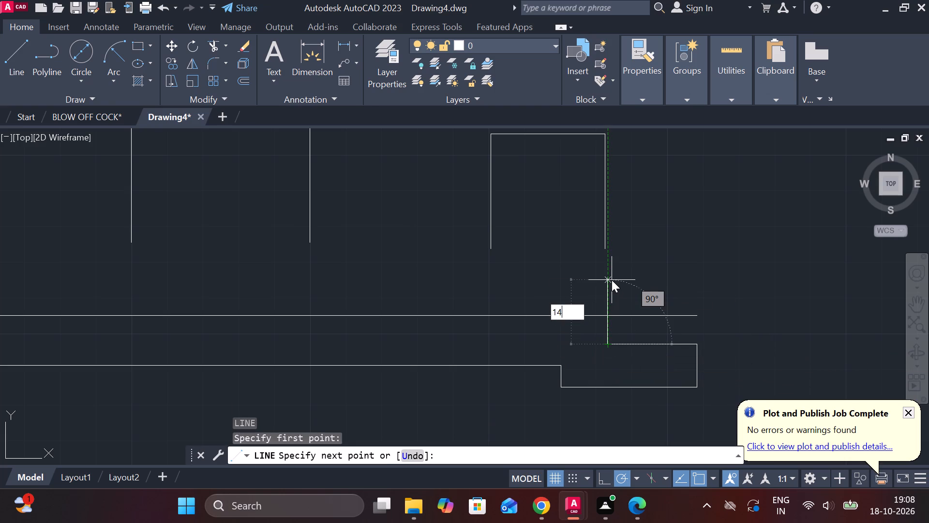
{"action": "middle_click_drag", "start_coordinate": [362, 299], "coordinate": [476, 293]}
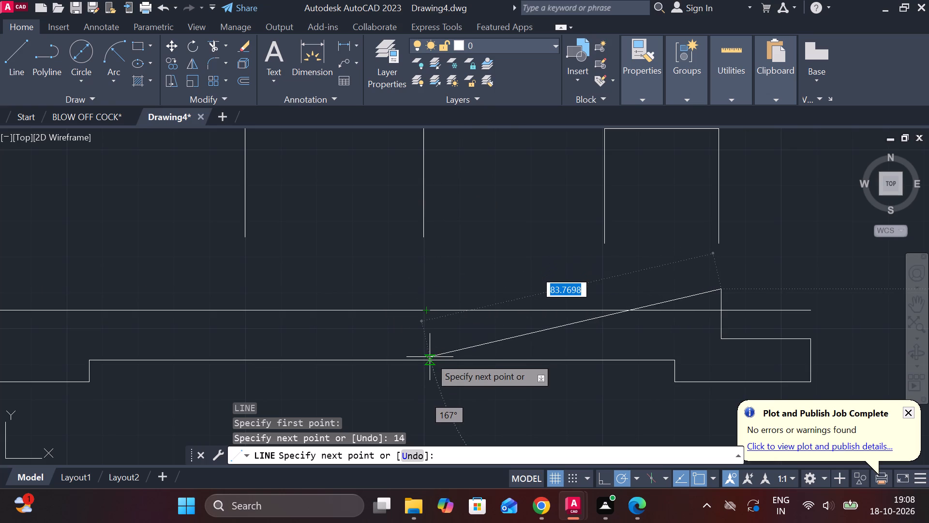
{"action": "left_click", "coordinate": [427, 297]}
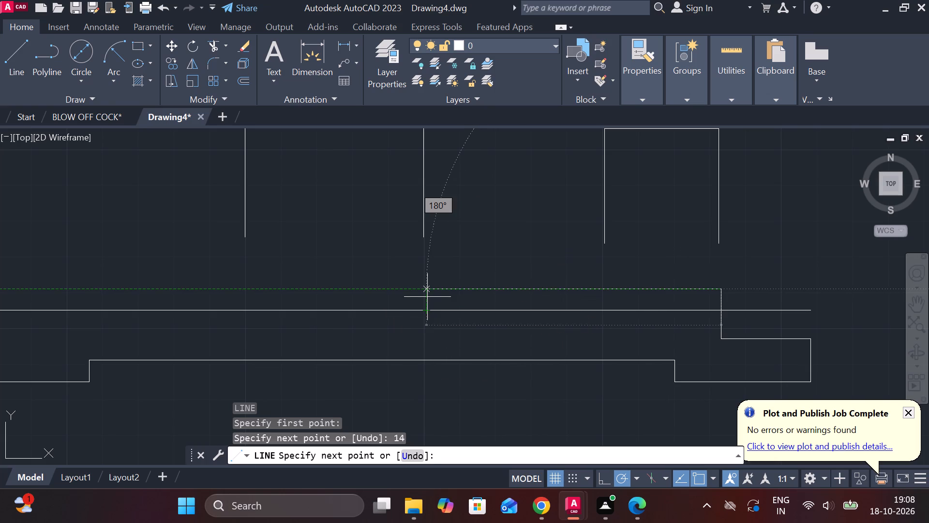
{"action": "left_click", "coordinate": [425, 357]}
{"action": "key", "text": "Escape"}
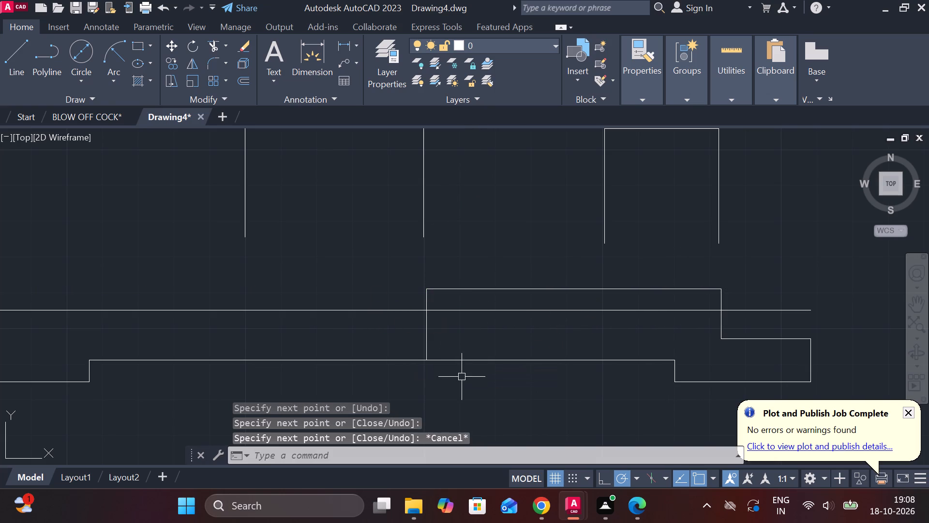
Trim the base's two long horizontal lines on the left side of the new inner vertical line.
{"action": "type", "text": "TR"}
{"action": "key", "text": "space"}
{"action": "left_click_drag", "start_coordinate": [412, 377], "coordinate": [409, 327]}
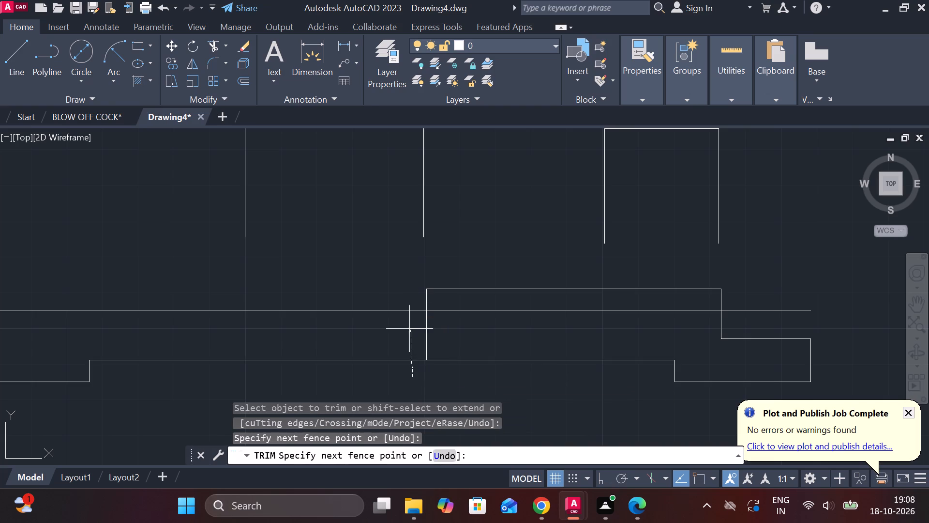
{"action": "left_click_drag", "start_coordinate": [409, 327], "coordinate": [403, 278]}
{"action": "scroll", "coordinate": [399, 286], "scroll_direction": "down", "scroll_amount": 3}
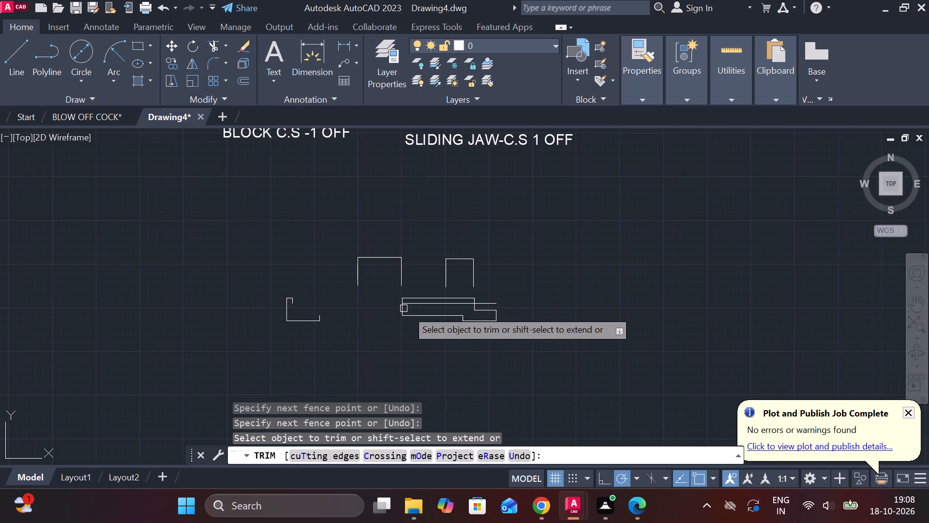
{"action": "middle_click_drag", "start_coordinate": [439, 326], "coordinate": [508, 337]}
{"action": "key", "text": "Escape"}
Erase the leftover outline pieces of the base's left end.
{"action": "left_click_drag", "start_coordinate": [303, 261], "coordinate": [328, 271]}
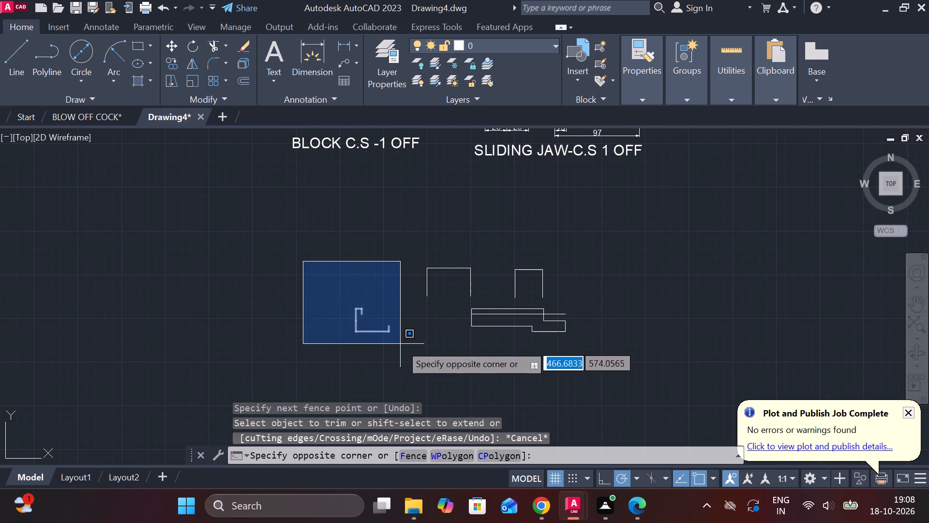
{"action": "left_click", "coordinate": [403, 346]}
{"action": "type", "text": "E"}
{"action": "key", "text": "space"}
Trim the base's upper inner horizontal line where it overhangs beyond the right step's vertical edge.
{"action": "scroll", "coordinate": [551, 281], "scroll_direction": "up", "scroll_amount": 2}
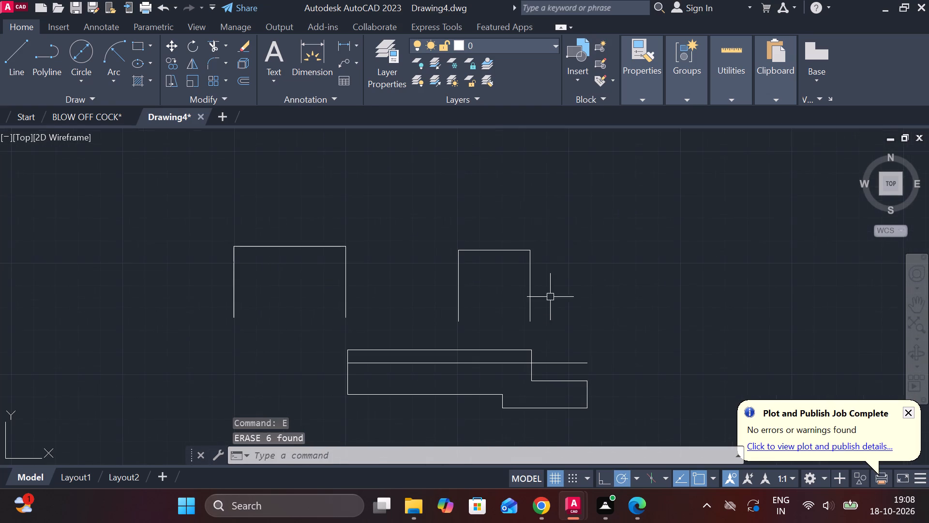
{"action": "scroll", "coordinate": [575, 344], "scroll_direction": "up", "scroll_amount": 1}
{"action": "middle_click_drag", "start_coordinate": [572, 353], "coordinate": [567, 256]}
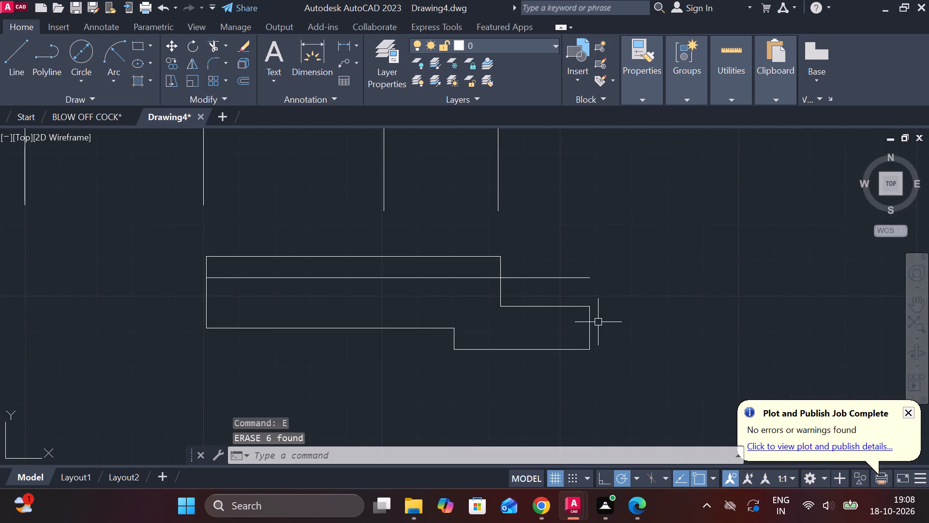
{"action": "left_click", "coordinate": [589, 323]}
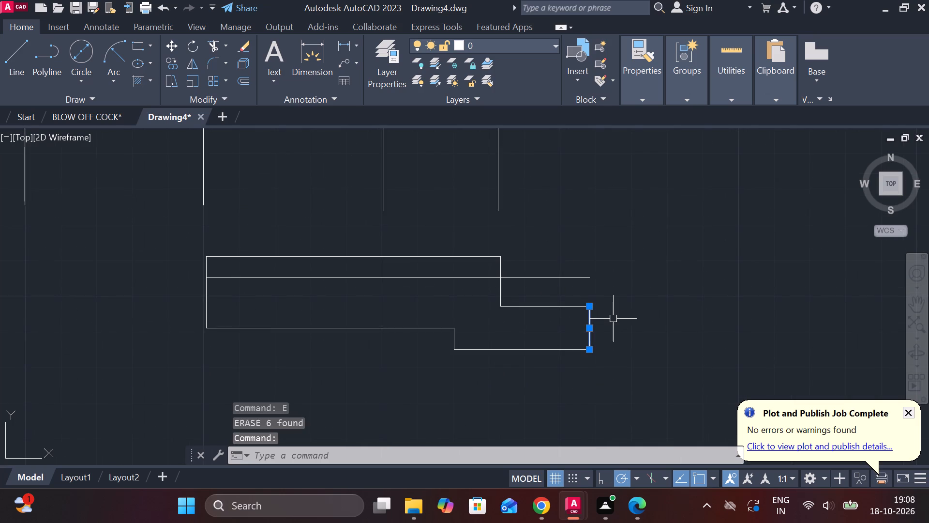
{"action": "key", "text": "Escape"}
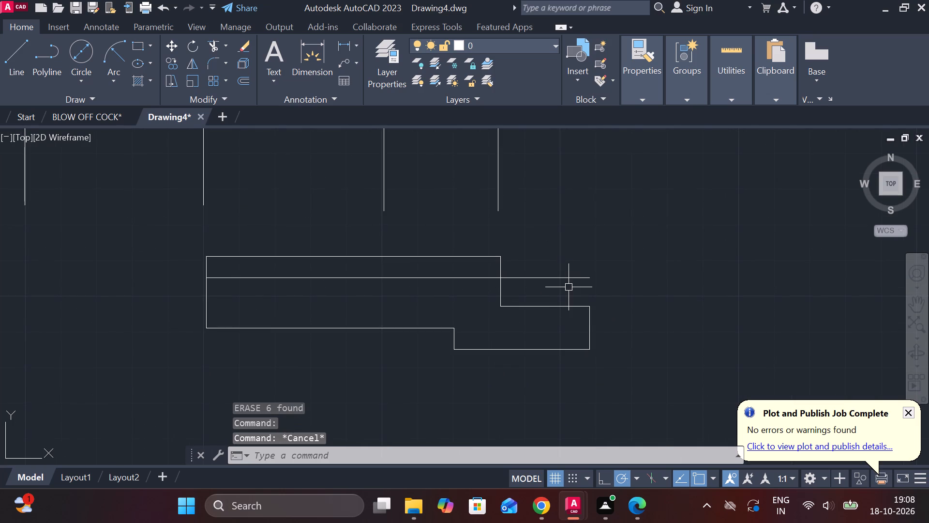
{"action": "type", "text": "TR"}
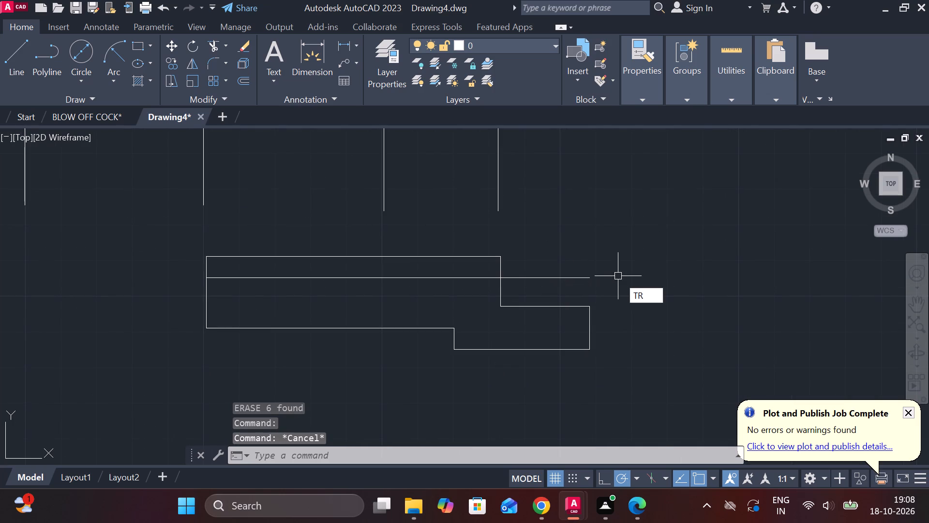
{"action": "key", "text": "space"}
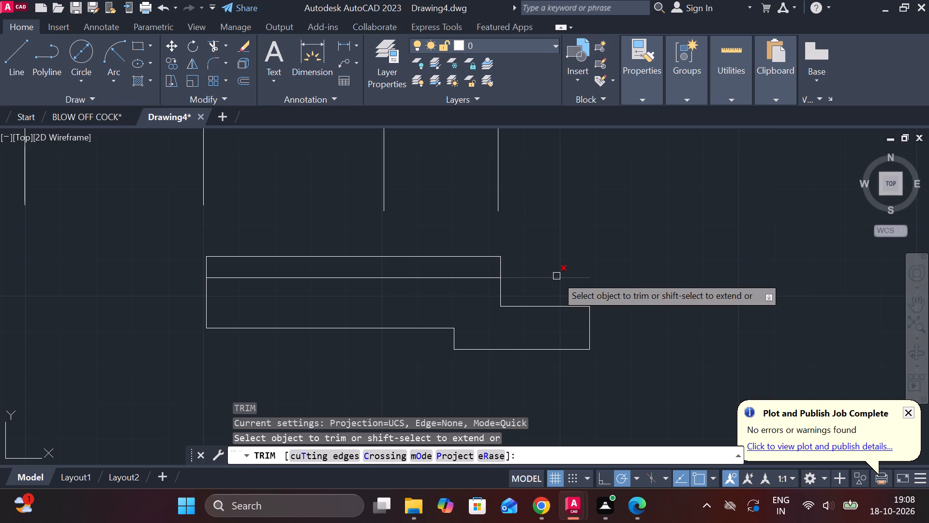
{"action": "left_click", "coordinate": [556, 276]}
{"action": "key", "text": "Escape"}
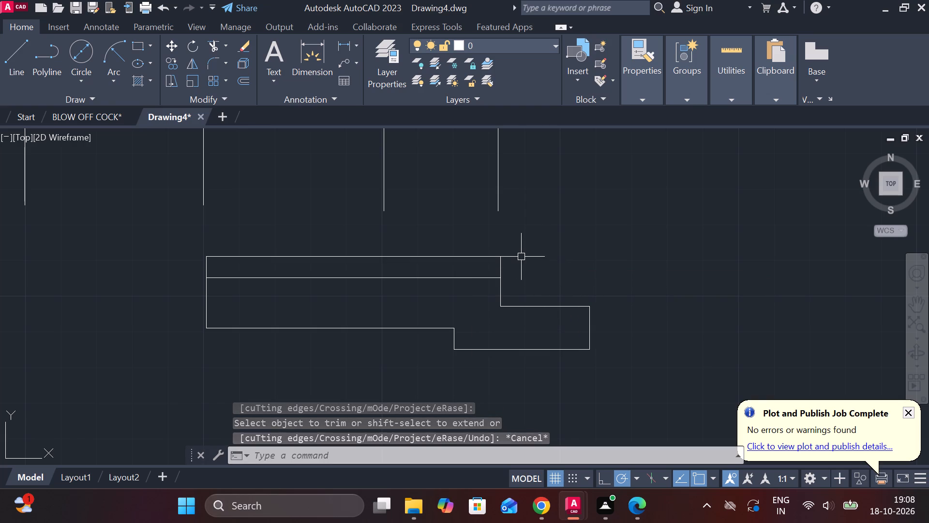
Erase the base's top horizontal line.
{"action": "left_click", "coordinate": [479, 257]}
{"action": "type", "text": "E"}
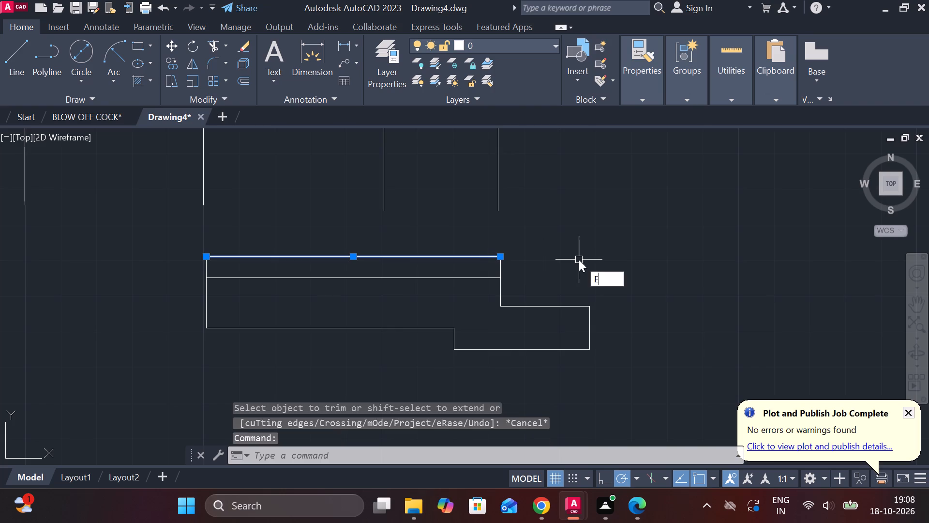
{"action": "key", "text": "space"}
Draw a line 7 units left from the top end of the right step's vertical edge, then straight down to the base's upper horizontal line.
{"action": "key", "text": "l"}
{"action": "key", "text": "Return"}
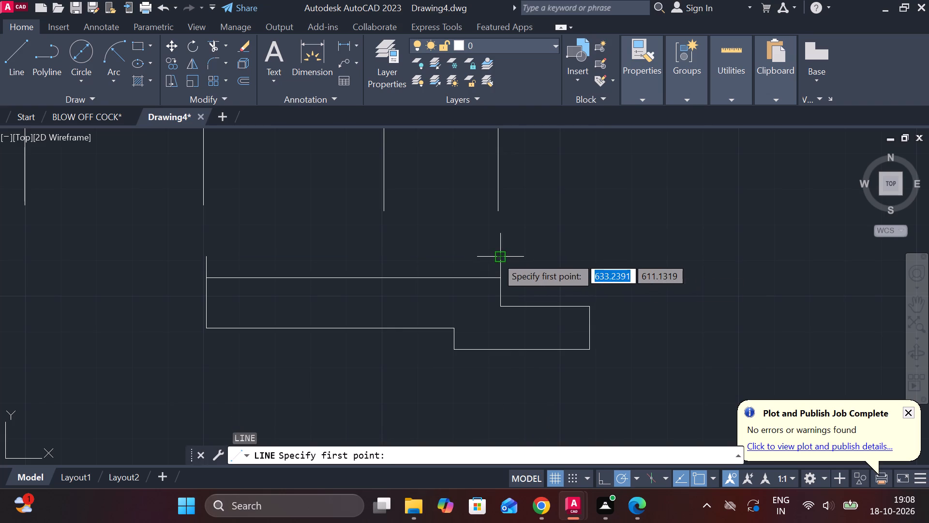
{"action": "left_click", "coordinate": [496, 257]}
{"action": "key", "text": "7"}
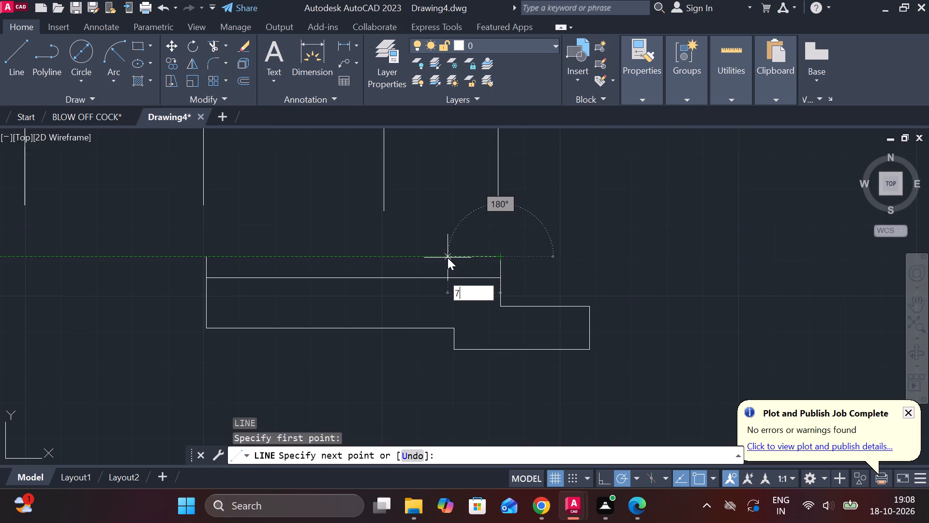
{"action": "key", "text": "space"}
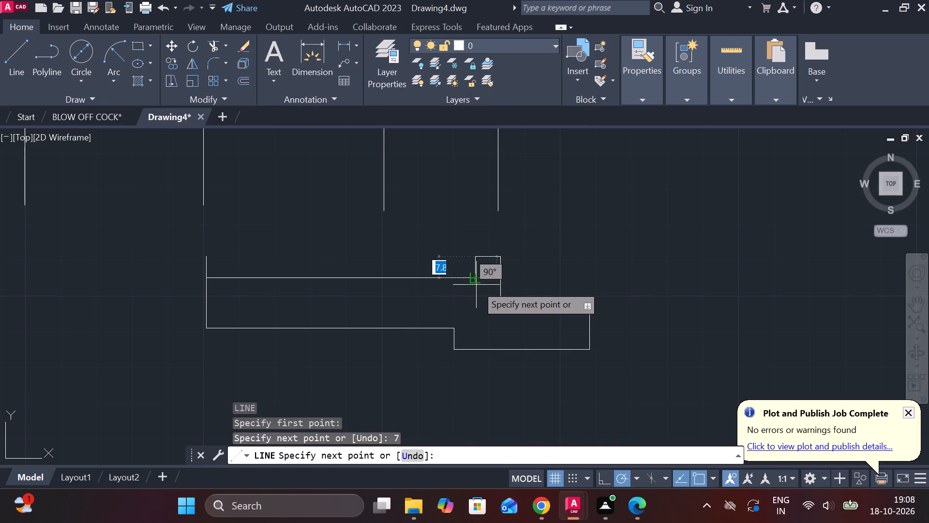
{"action": "left_click", "coordinate": [478, 282]}
{"action": "key", "text": "Escape"}
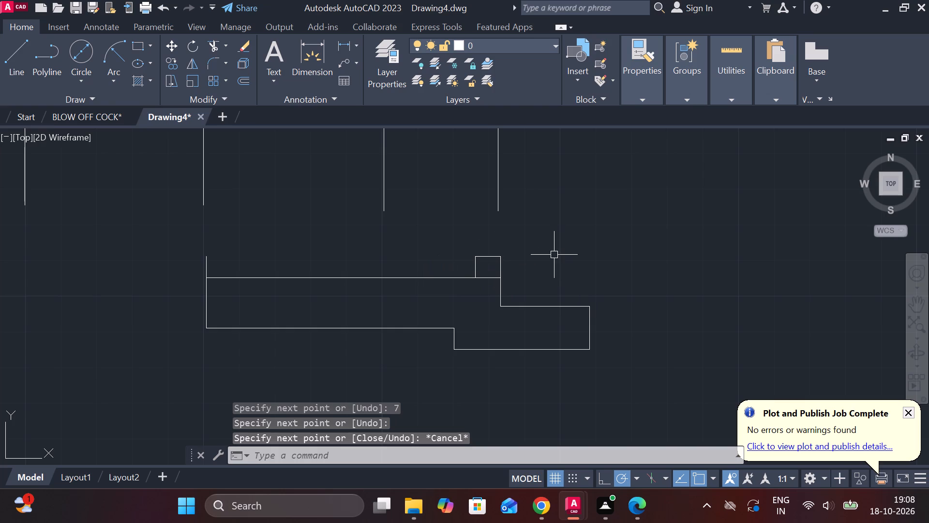
Move the right open-bottomed rectangle onto the base, placing its lower right end at the small step's inner bottom corner.
{"action": "middle_click_drag", "start_coordinate": [546, 251], "coordinate": [612, 336]}
{"action": "left_click", "coordinate": [420, 162]}
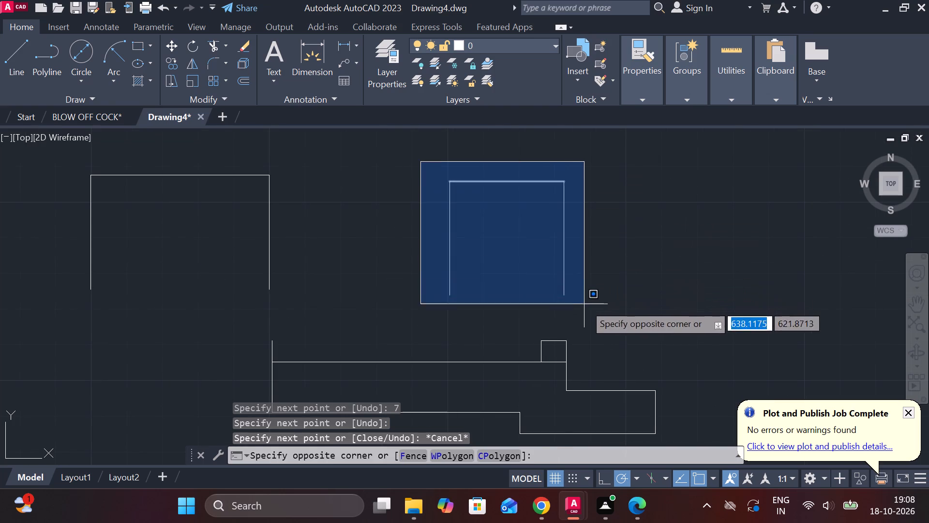
{"action": "left_click", "coordinate": [593, 308]}
{"action": "key", "text": "m"}
{"action": "key", "text": "Return"}
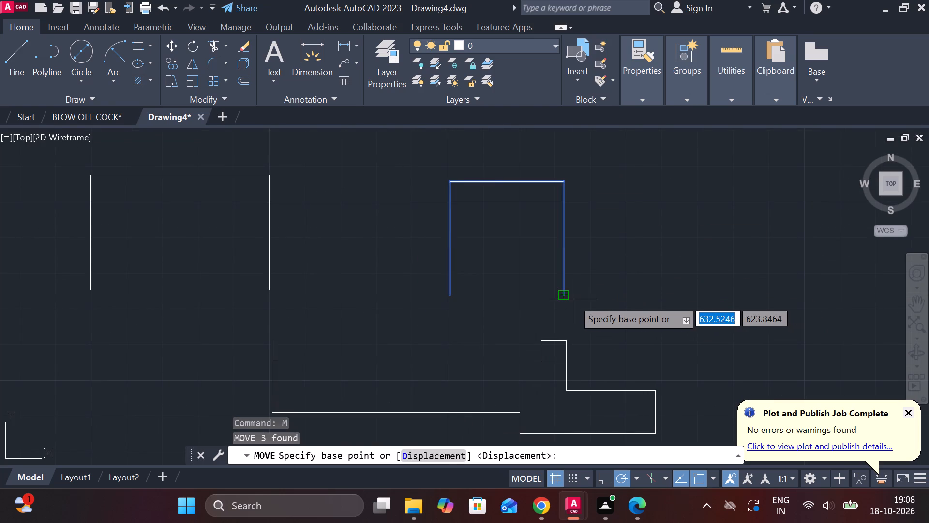
{"action": "left_click", "coordinate": [573, 299]}
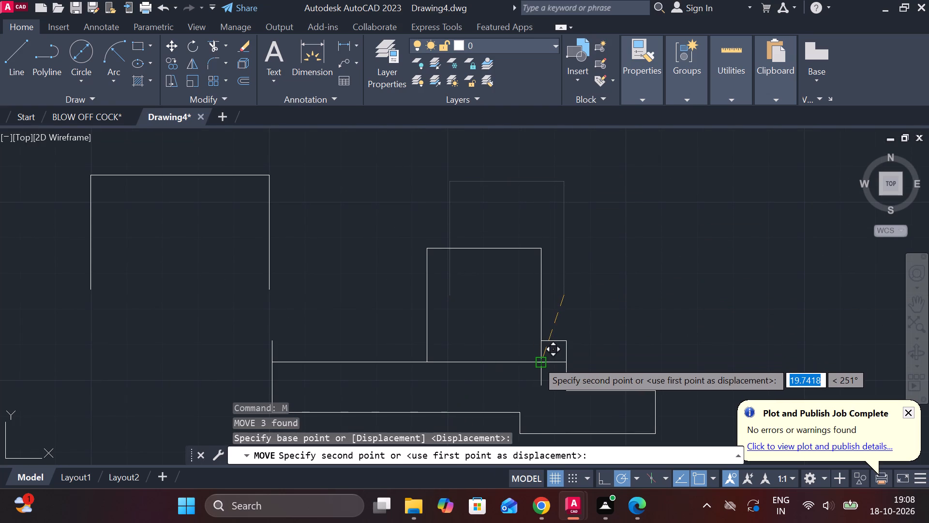
{"action": "left_click", "coordinate": [537, 361]}
{"action": "scroll", "coordinate": [586, 298], "scroll_direction": "down", "scroll_amount": 1}
{"action": "middle_click_drag", "start_coordinate": [602, 298], "coordinate": [618, 278]}
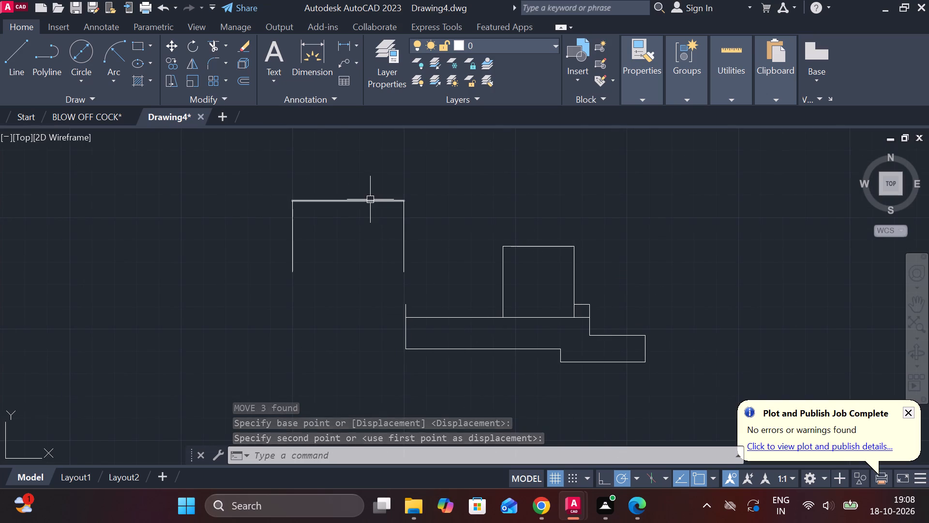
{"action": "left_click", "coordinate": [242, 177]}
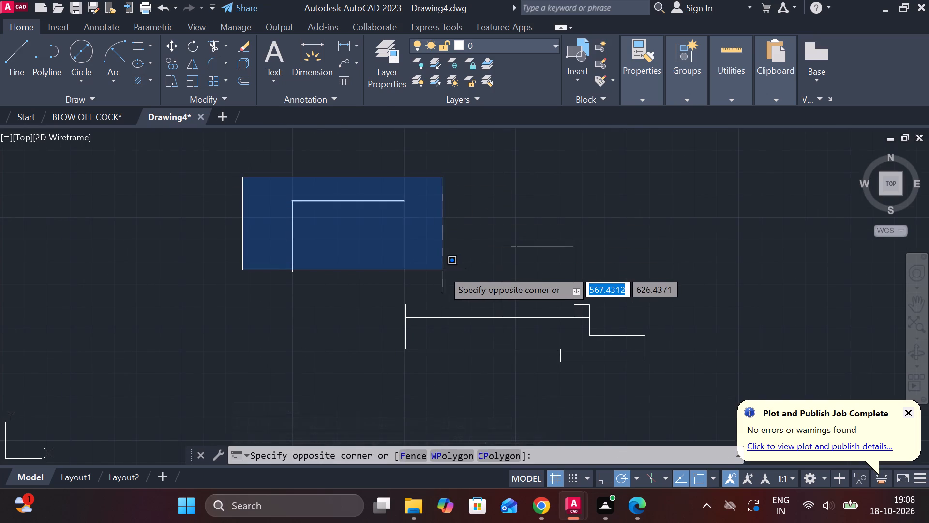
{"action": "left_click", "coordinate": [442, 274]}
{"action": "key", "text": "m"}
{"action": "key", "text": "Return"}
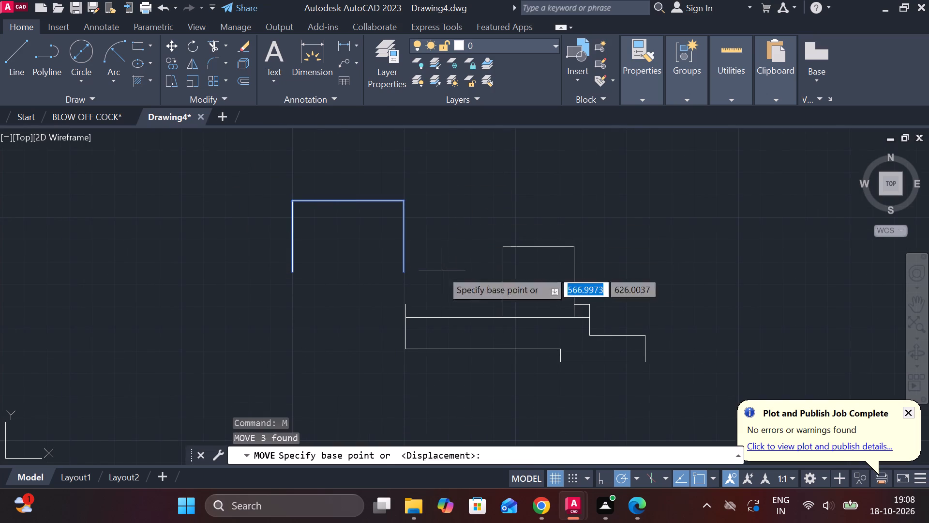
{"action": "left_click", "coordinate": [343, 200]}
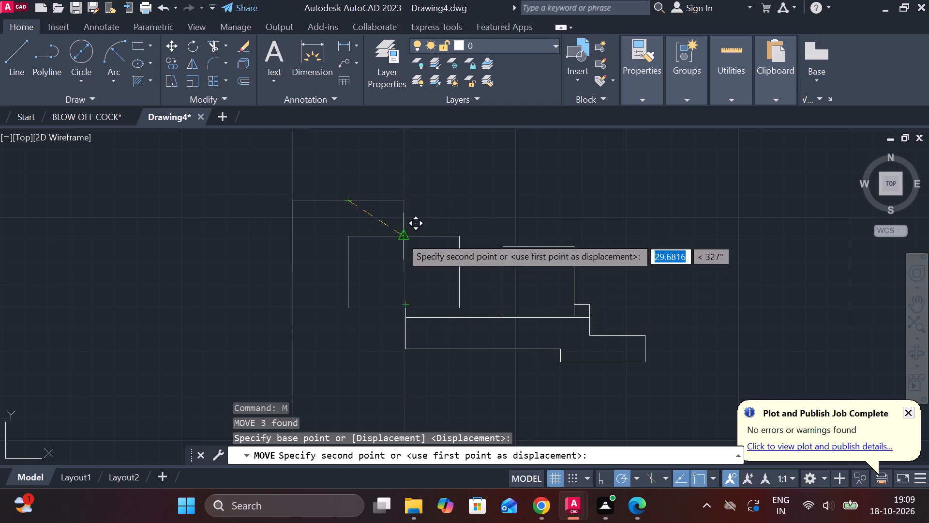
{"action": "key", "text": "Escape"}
Erase the left open-bottomed rectangle above the base.
{"action": "left_click", "coordinate": [430, 235]}
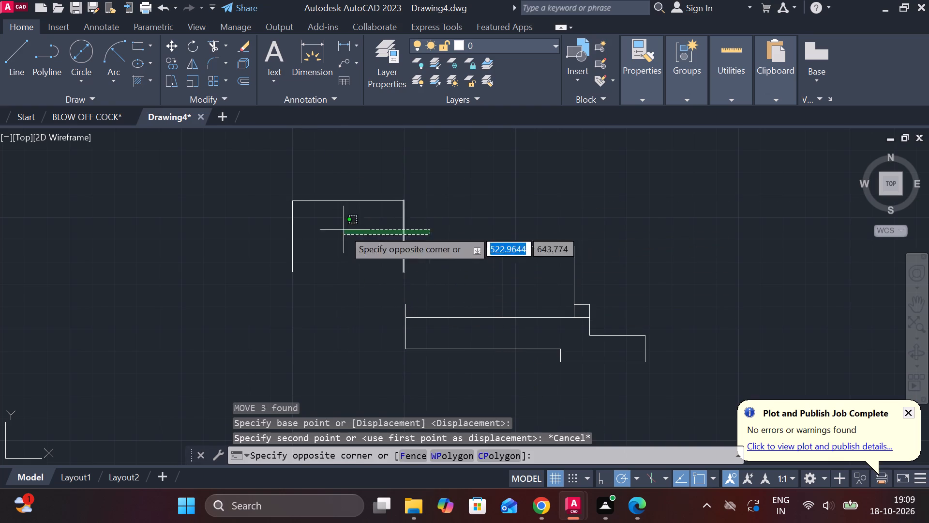
{"action": "left_click", "coordinate": [278, 190]}
{"action": "type", "text": "E"}
{"action": "key", "text": "space"}
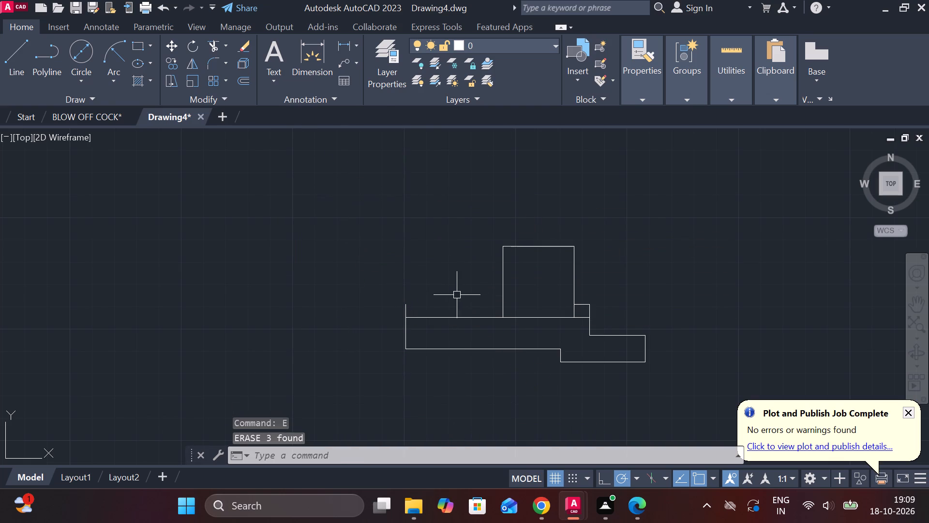
Trim the base's left vertical line where it projects above the upper horizontal line.
{"action": "left_click", "coordinate": [408, 302]}
{"action": "key", "text": "Escape"}
{"action": "type", "text": "TR"}
{"action": "key", "text": "space"}
{"action": "left_click", "coordinate": [409, 302]}
{"action": "key", "text": "Escape"}
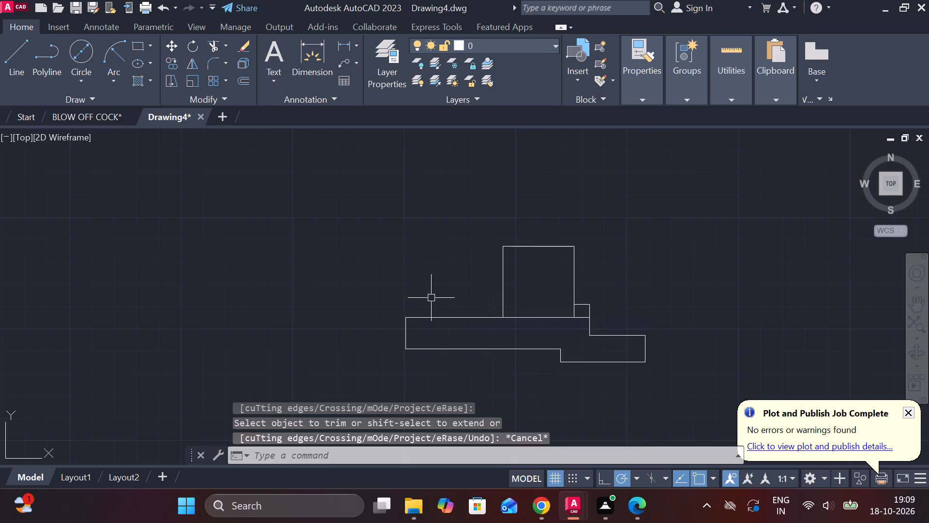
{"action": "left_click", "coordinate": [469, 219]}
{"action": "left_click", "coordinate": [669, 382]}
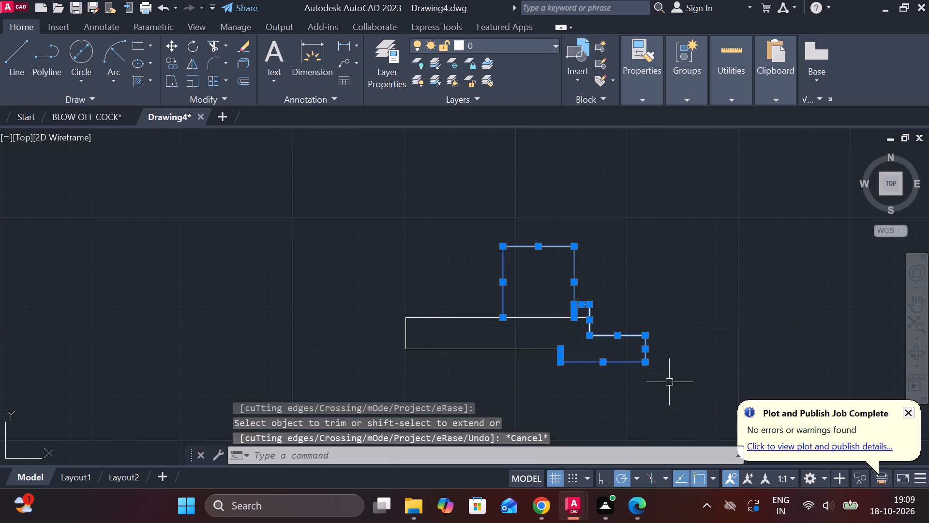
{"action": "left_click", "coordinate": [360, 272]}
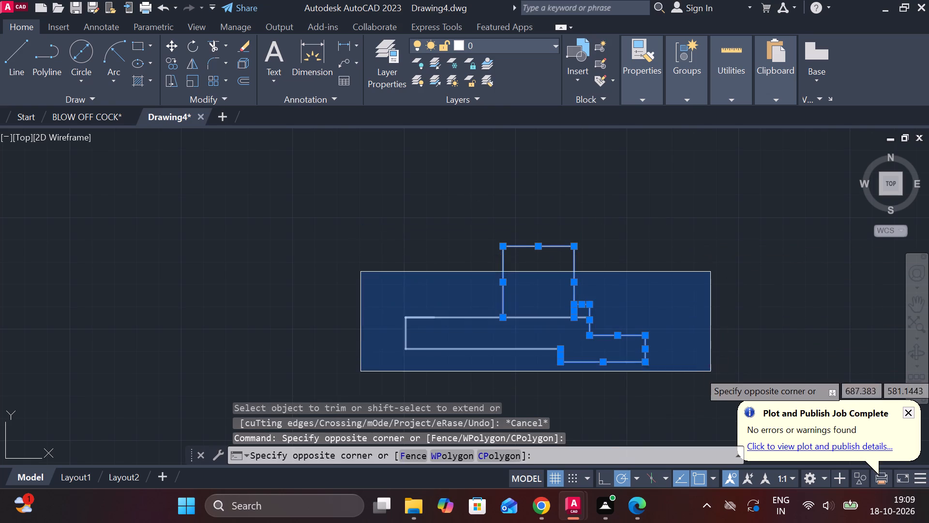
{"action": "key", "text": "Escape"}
Mirror the whole half profile about the base's left vertical edge, keeping the source objects.
{"action": "left_click_drag", "start_coordinate": [339, 203], "coordinate": [351, 210]}
{"action": "left_click", "coordinate": [706, 379]}
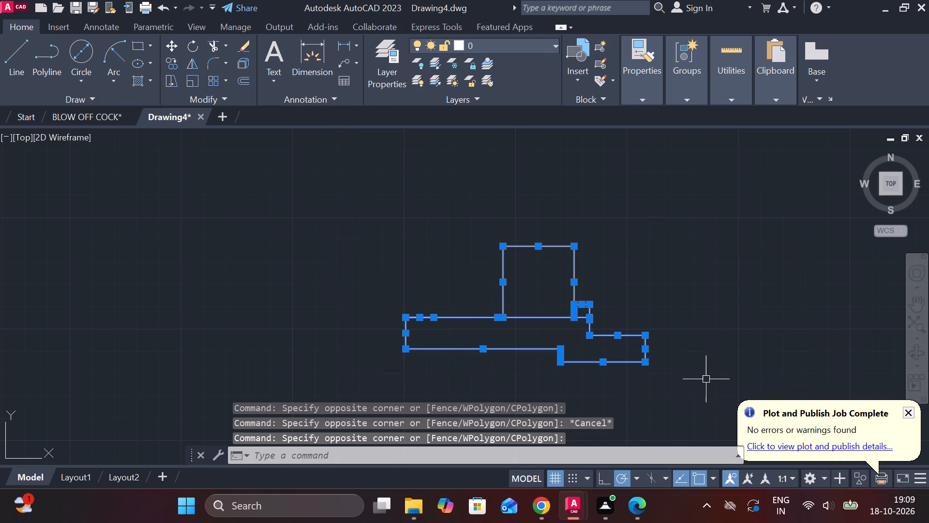
{"action": "type", "text": "MI"}
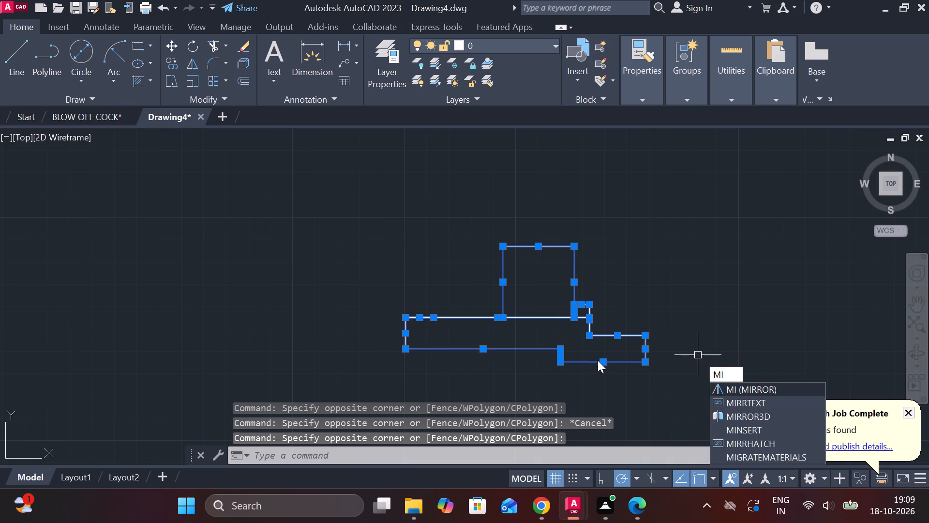
{"action": "left_click", "coordinate": [721, 387]}
{"action": "left_click", "coordinate": [402, 352]}
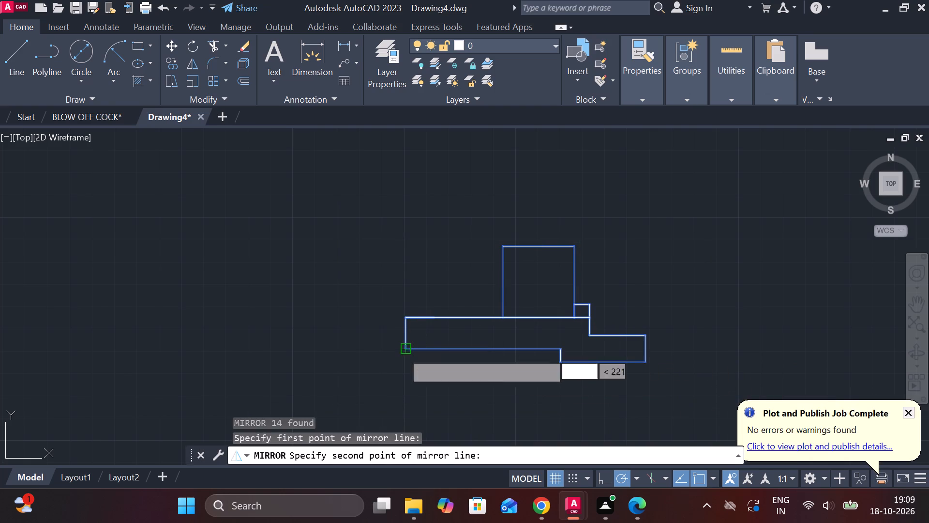
{"action": "left_click", "coordinate": [403, 322]}
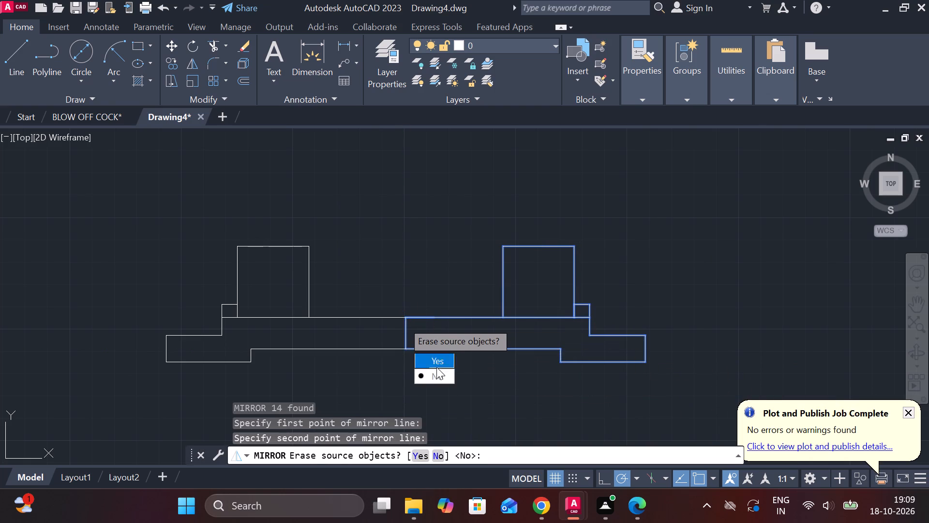
{"action": "left_click_drag", "start_coordinate": [441, 380], "coordinate": [403, 322]}
Erase one of the overlapping vertical lines on the mirror axis at the middle of the base.
{"action": "left_click", "coordinate": [406, 325]}
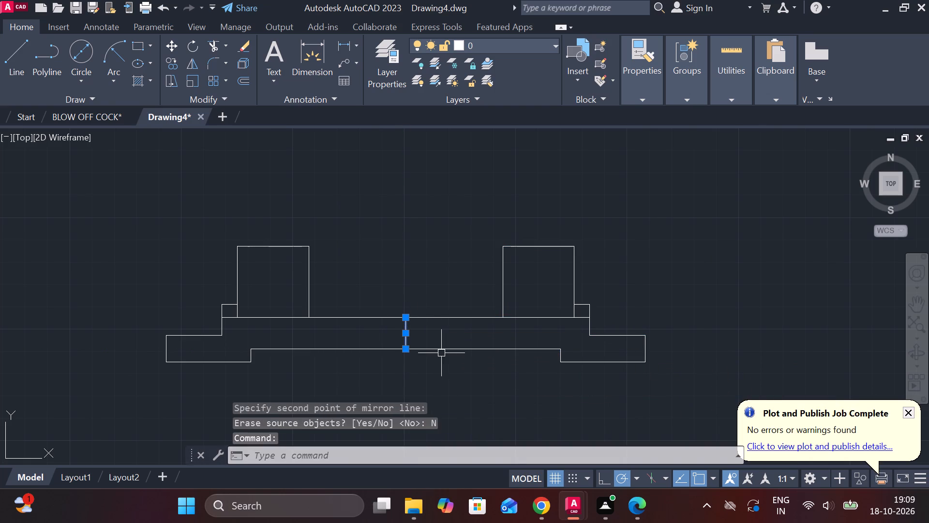
{"action": "type", "text": "E"}
{"action": "key", "text": "space"}
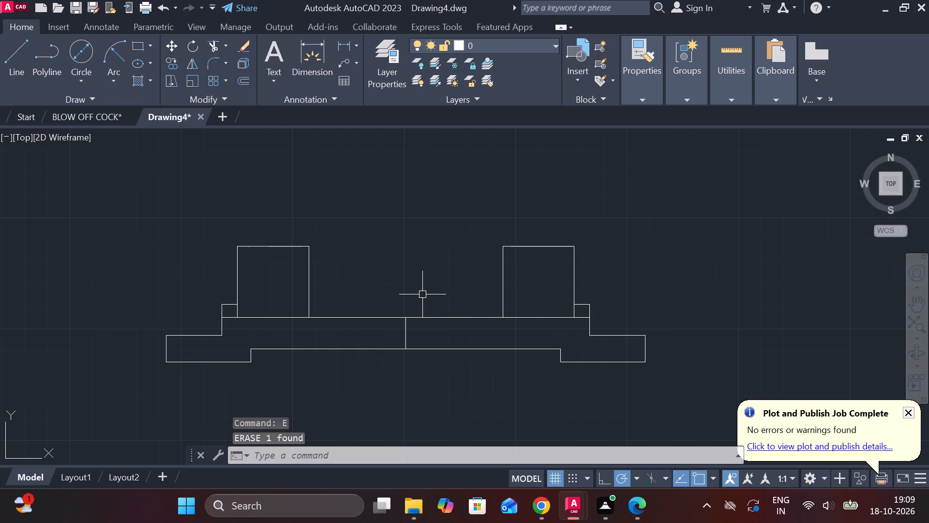
Draw the central block from the base's top midpoint with line segments 25 right, 32 up, 50 left and 32 down.
{"action": "key", "text": "l"}
{"action": "key", "text": "Return"}
{"action": "left_click", "coordinate": [405, 315]}
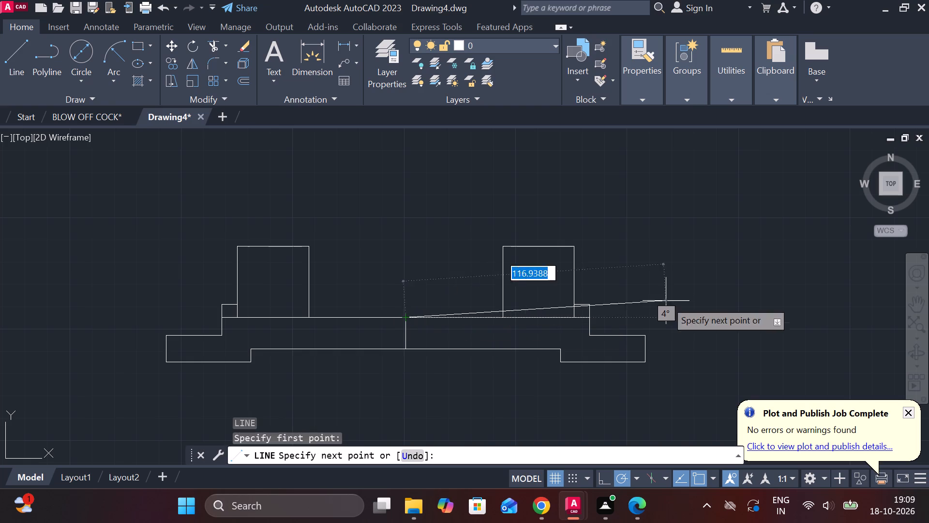
{"action": "key", "text": "2"}
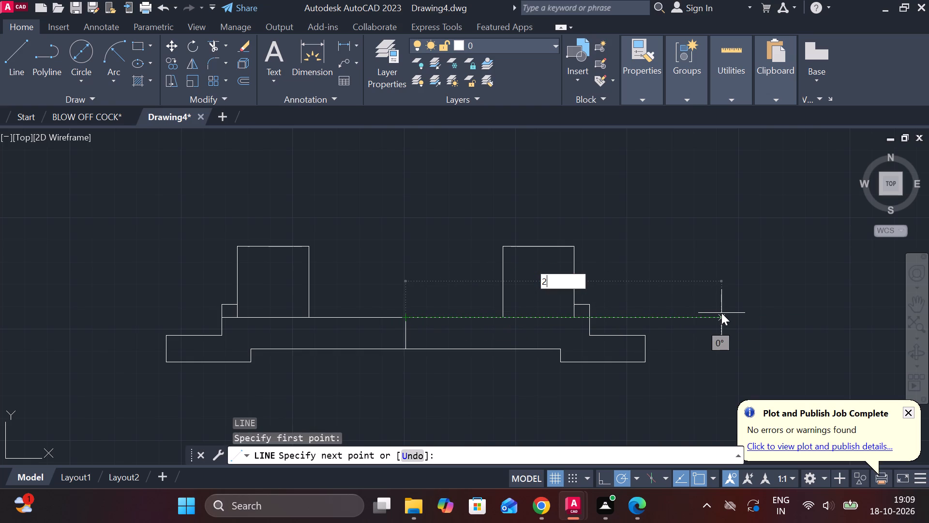
{"action": "type", "text": "5"}
{"action": "key", "text": "space"}
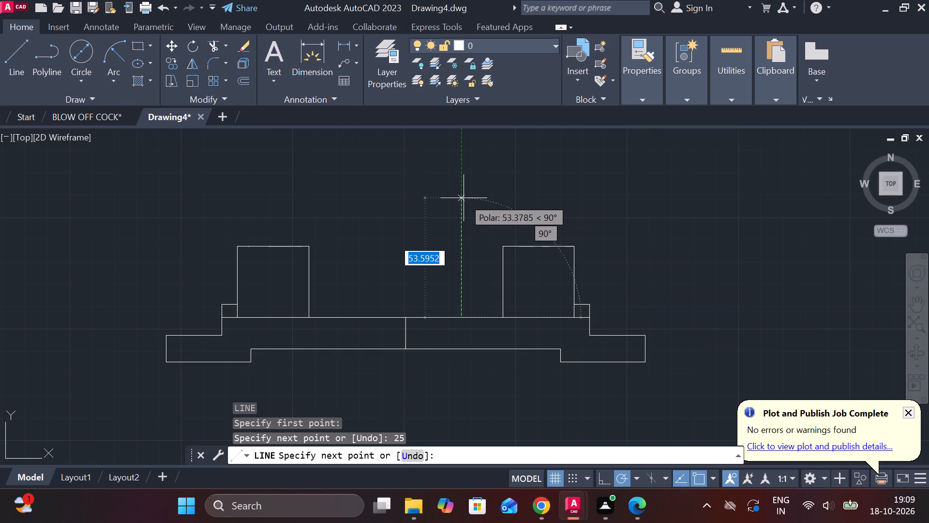
{"action": "type", "text": "32"}
{"action": "key", "text": "space"}
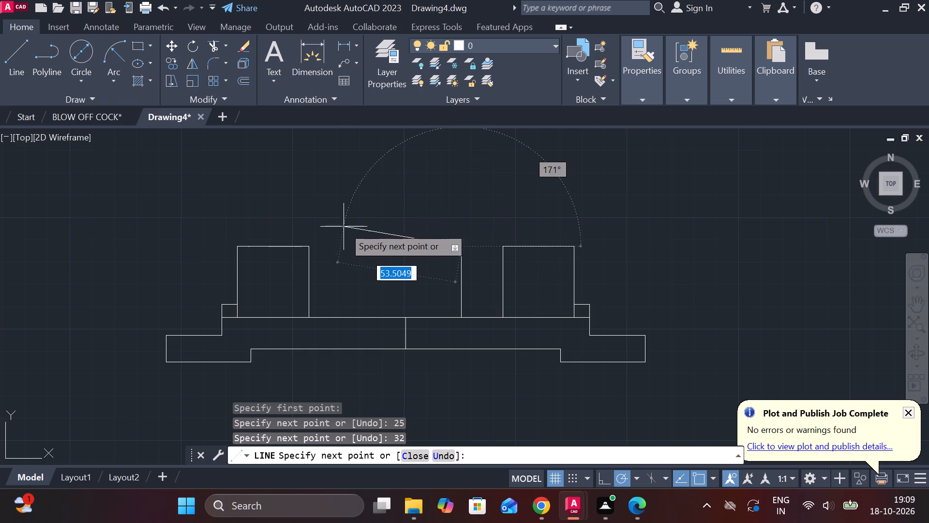
{"action": "type", "text": "50"}
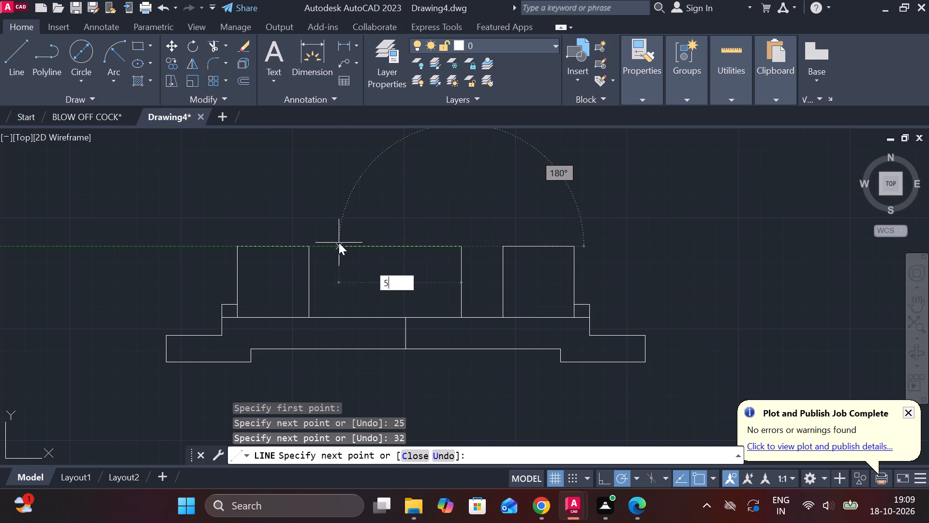
{"action": "key", "text": "Return"}
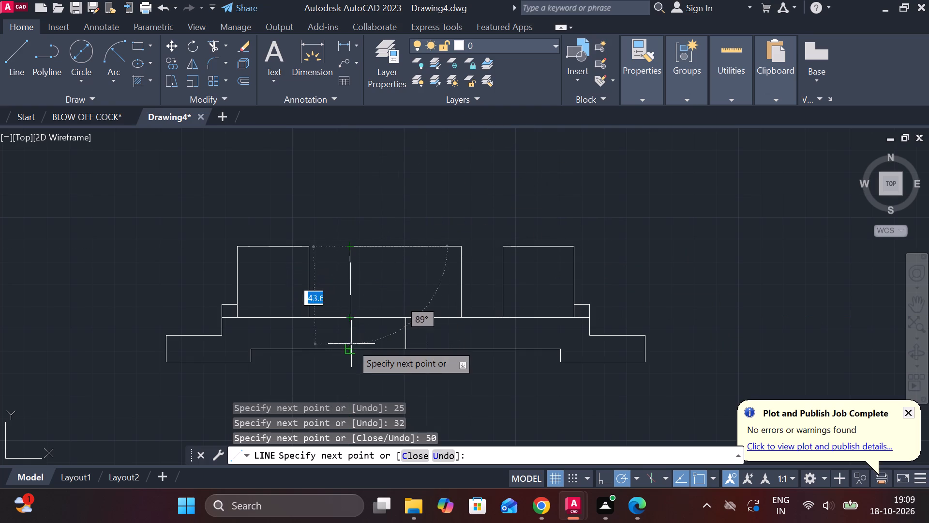
{"action": "type", "text": "32"}
{"action": "key", "text": "space"}
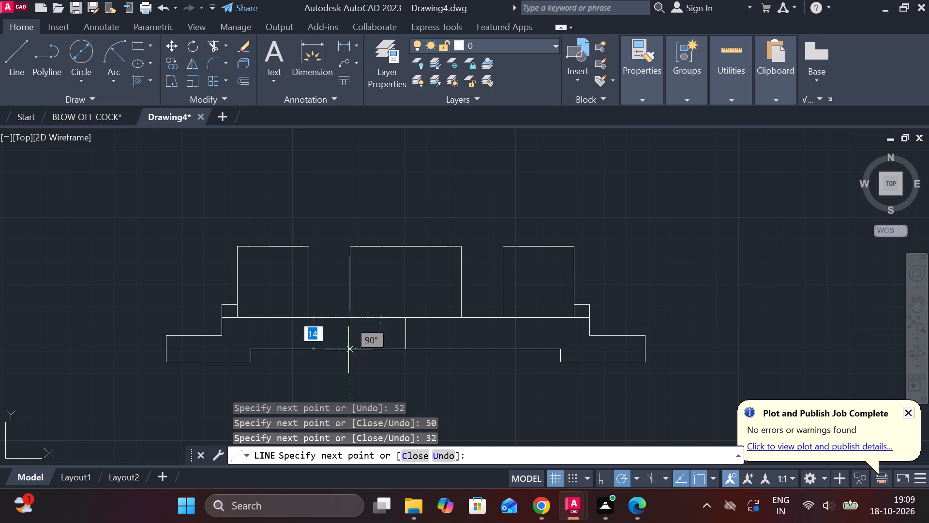
{"action": "key", "text": "Escape"}
Offset the vertical end edge of the base's right foot inward by 12.
{"action": "scroll", "coordinate": [557, 211], "scroll_direction": "down", "scroll_amount": 1}
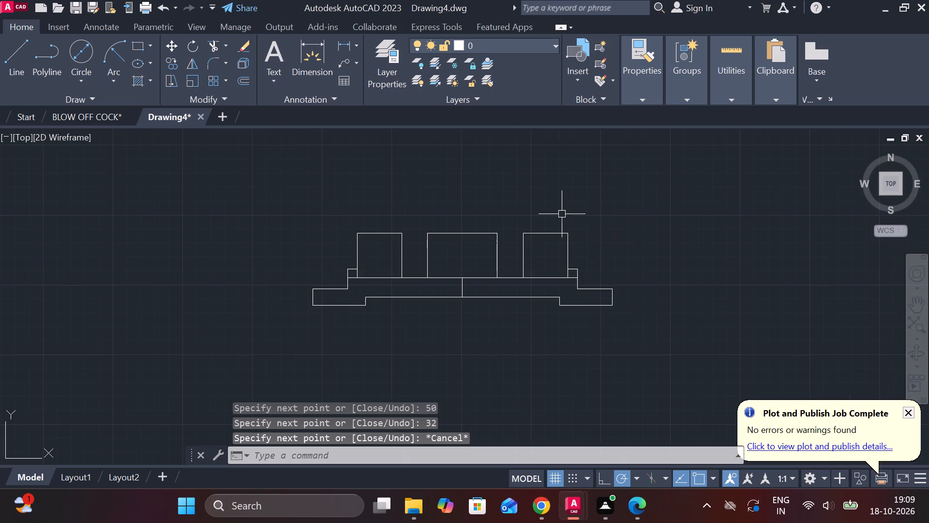
{"action": "scroll", "coordinate": [572, 217], "scroll_direction": "up", "scroll_amount": 1}
{"action": "middle_click_drag", "start_coordinate": [625, 235], "coordinate": [699, 218]}
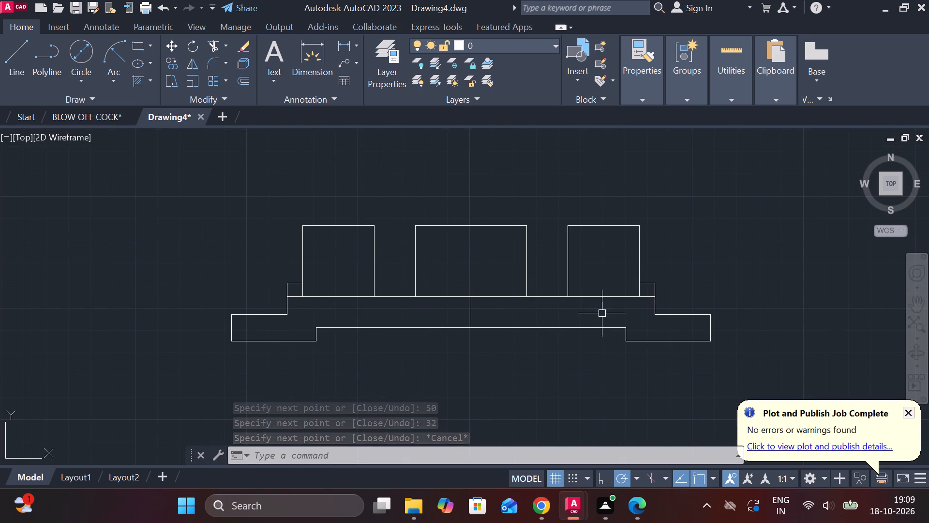
{"action": "scroll", "coordinate": [683, 324], "scroll_direction": "up", "scroll_amount": 1}
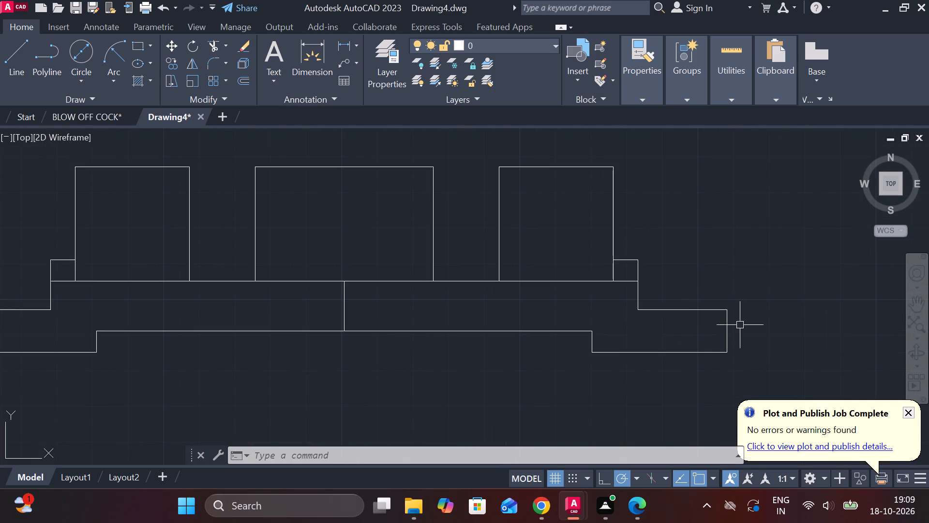
{"action": "left_click", "coordinate": [730, 328]}
{"action": "key", "text": "o"}
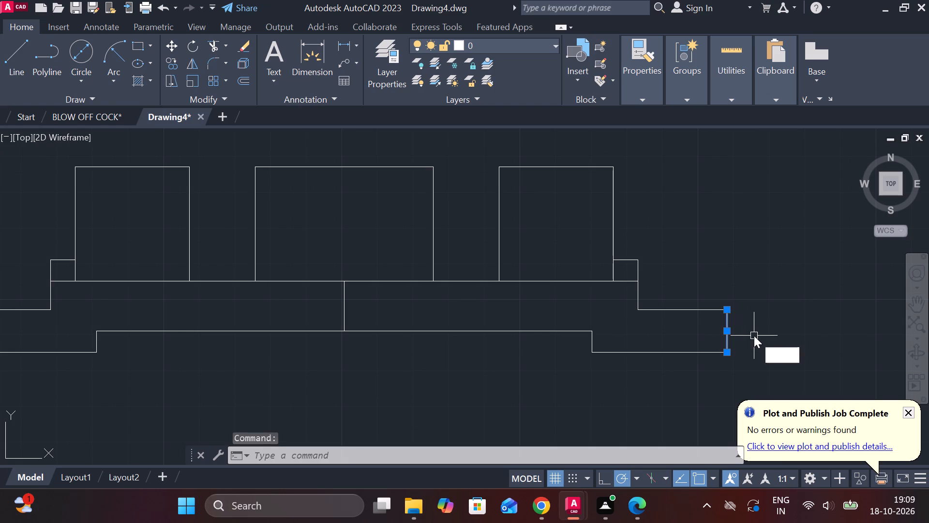
{"action": "key", "text": "Return"}
{"action": "key", "text": "Return"}
{"action": "type", "text": "12"}
{"action": "key", "text": "space"}
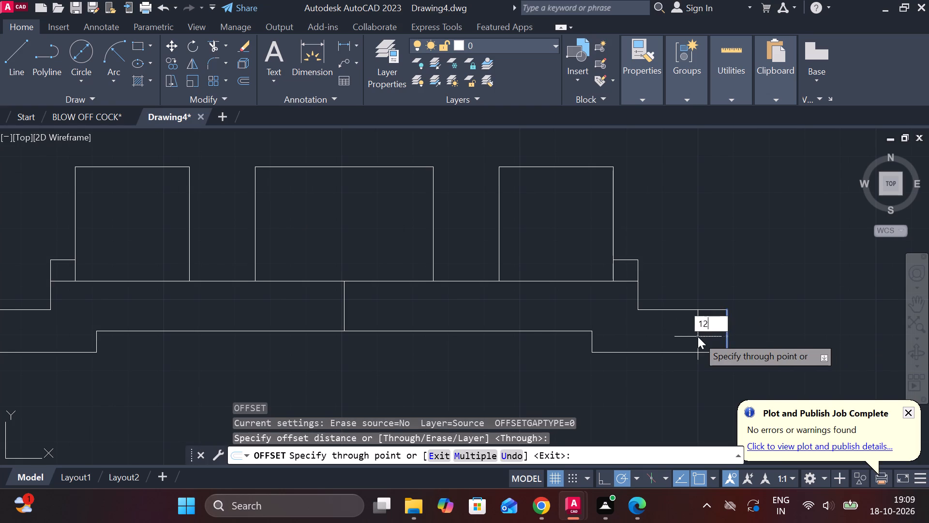
{"action": "middle_click_drag", "start_coordinate": [698, 337], "coordinate": [677, 334]}
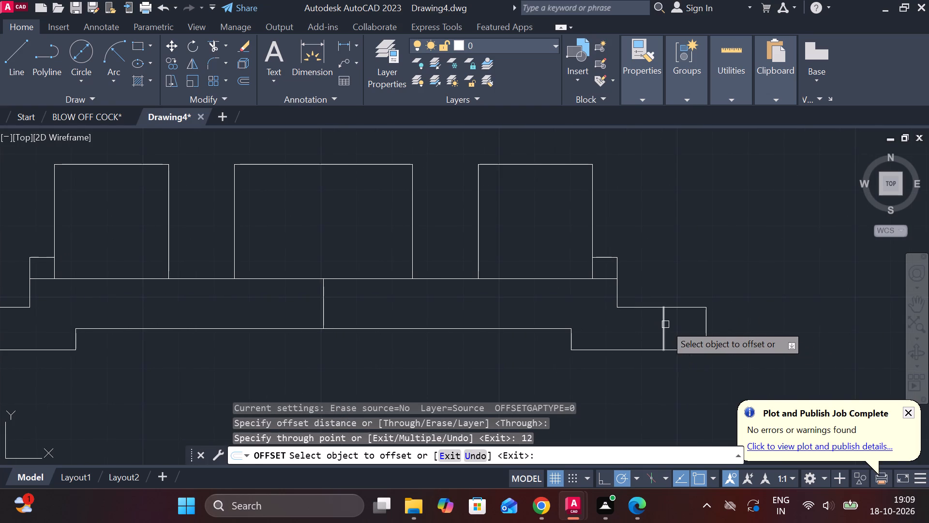
Offset the inner vertical line in the base's right foot further inward by 8.
{"action": "left_click", "coordinate": [665, 324]}
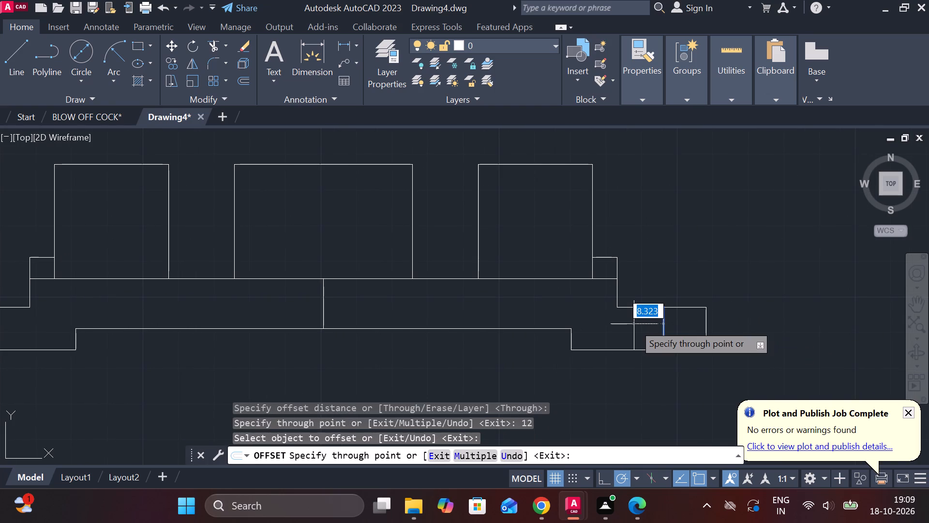
{"action": "key", "text": "8"}
{"action": "key", "text": "Return"}
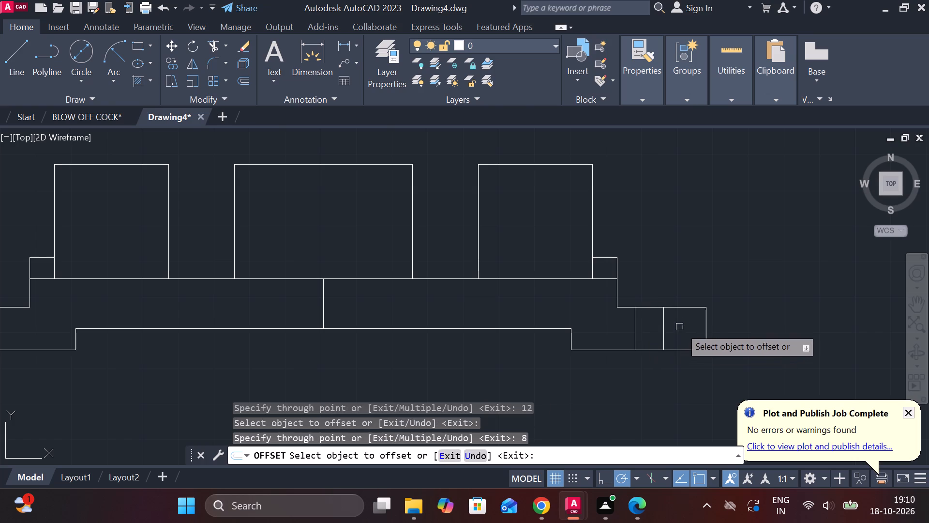
Offset the left foot's vertical end edge inward by 12, and the resulting line further inward by 8.
{"action": "scroll", "coordinate": [706, 291], "scroll_direction": "down", "scroll_amount": 1}
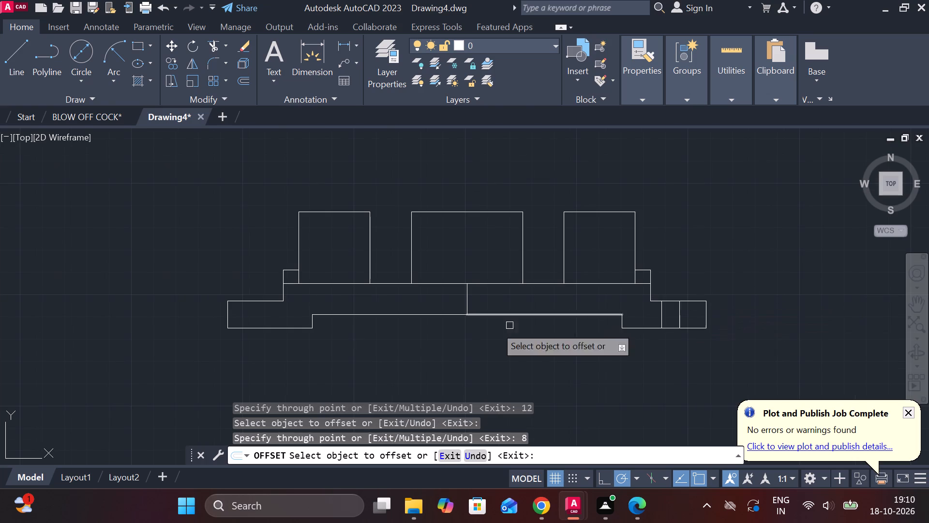
{"action": "left_click", "coordinate": [226, 316]}
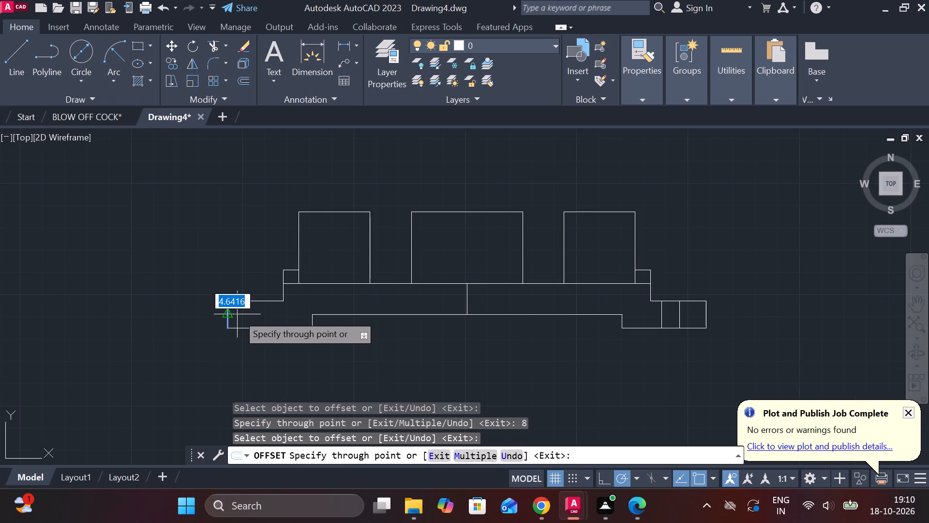
{"action": "type", "text": "12"}
{"action": "key", "text": "space"}
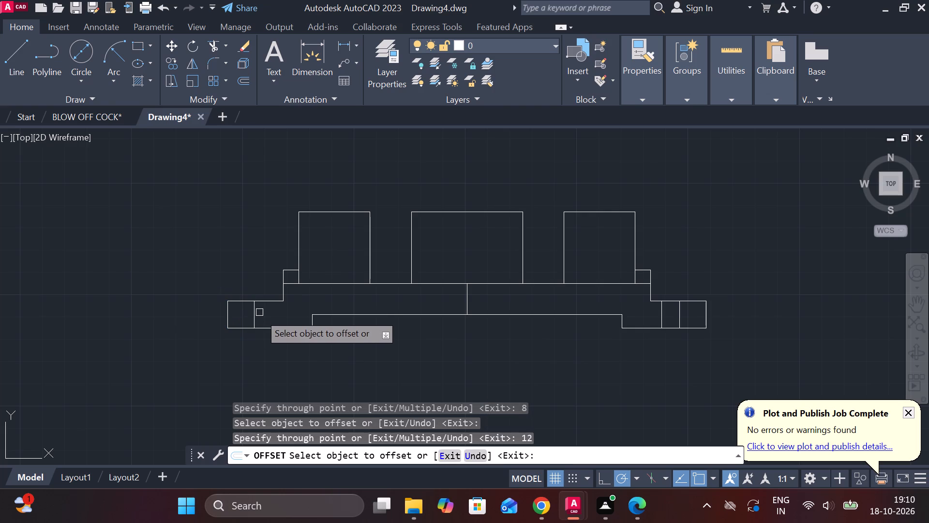
{"action": "left_click", "coordinate": [252, 311]}
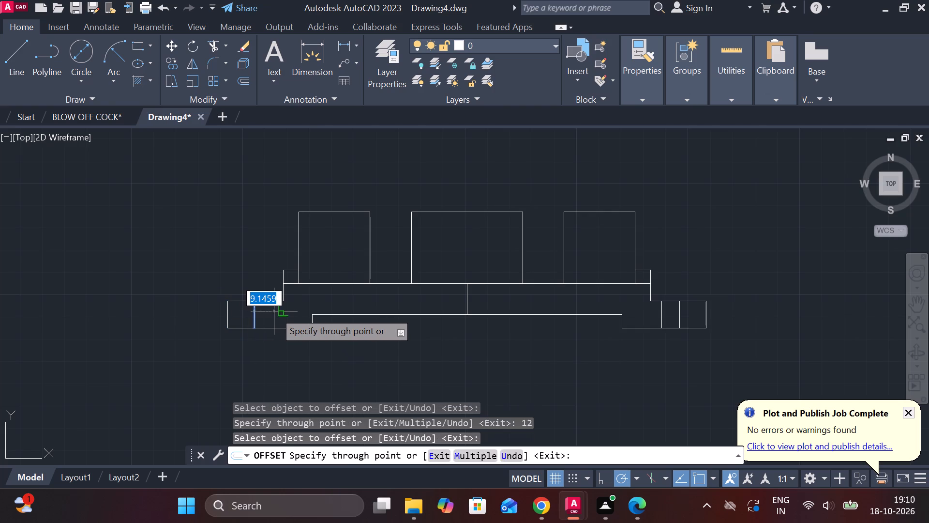
{"action": "key", "text": "8"}
{"action": "key", "text": "Return"}
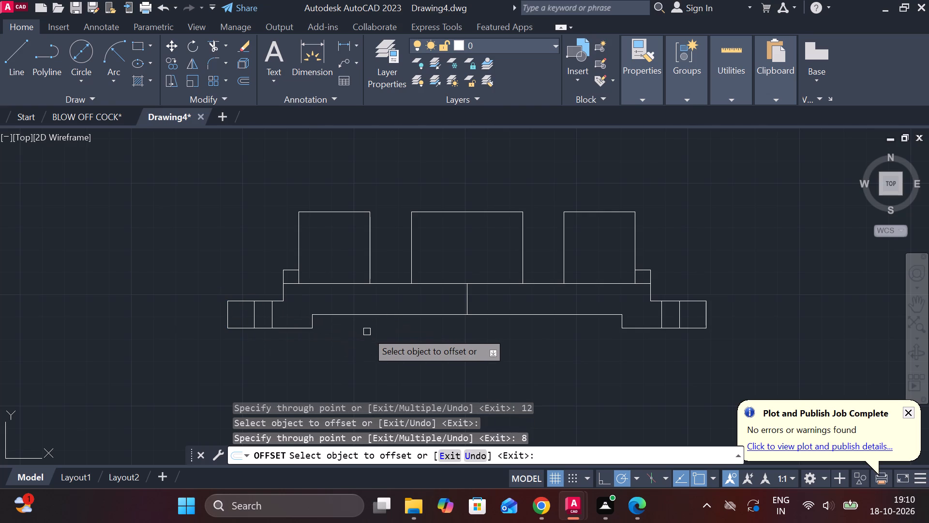
{"action": "key", "text": "Escape"}
Draw a horizontal line from the left block's outer edge midpoint across all three blocks to the right block's outer edge midpoint.
{"action": "middle_click_drag", "start_coordinate": [371, 267], "coordinate": [377, 268]}
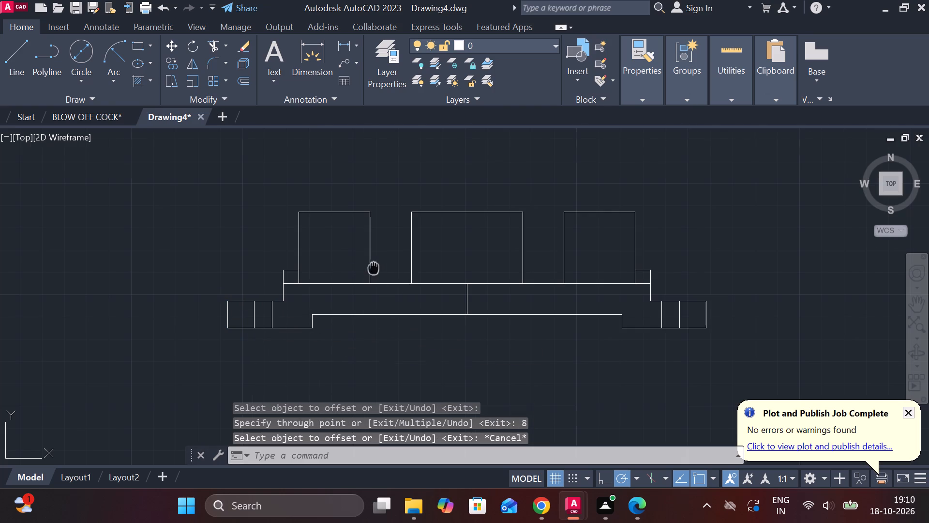
{"action": "middle_click_drag", "start_coordinate": [377, 268], "coordinate": [412, 310]}
{"action": "key", "text": "l"}
{"action": "key", "text": "Return"}
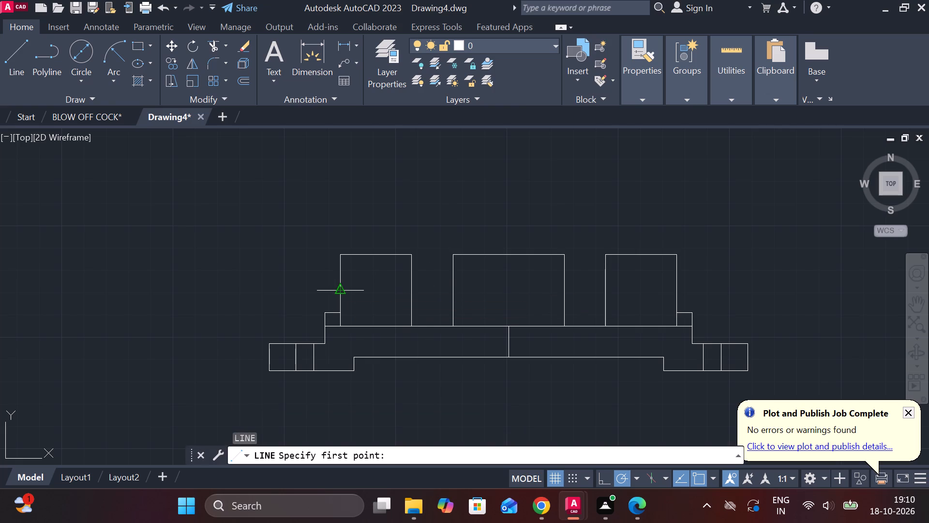
{"action": "left_click", "coordinate": [339, 291]}
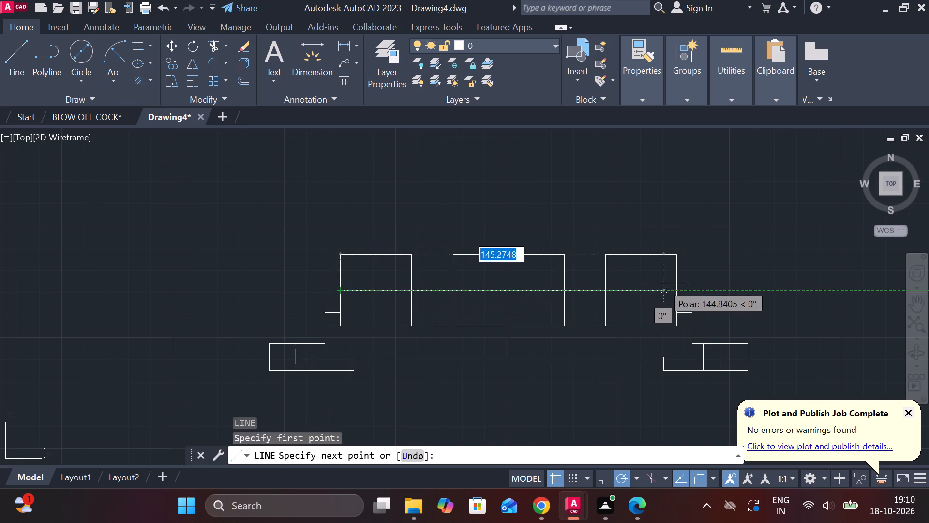
{"action": "left_click", "coordinate": [676, 286]}
{"action": "key", "text": "Escape"}
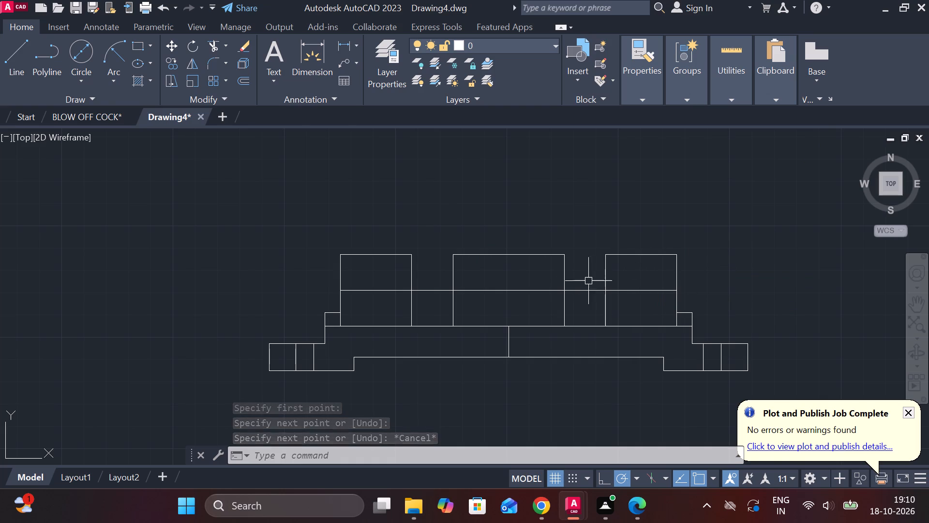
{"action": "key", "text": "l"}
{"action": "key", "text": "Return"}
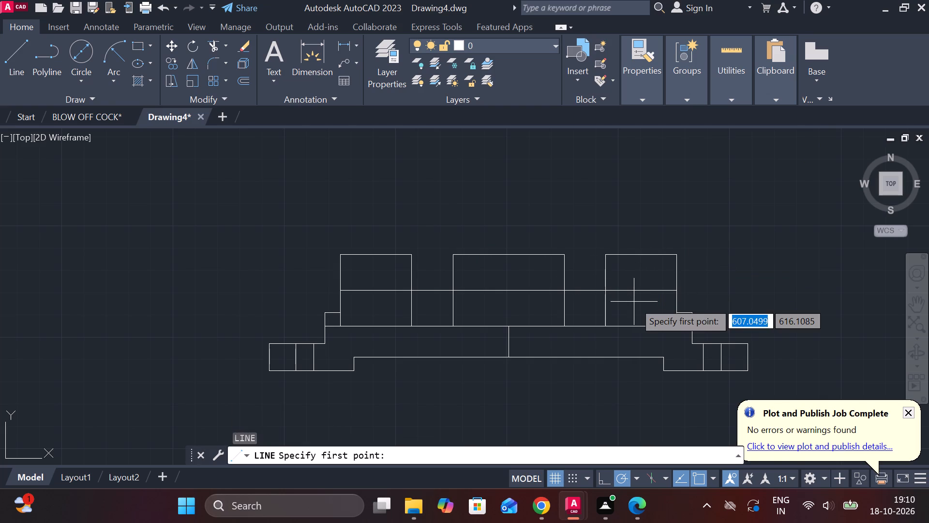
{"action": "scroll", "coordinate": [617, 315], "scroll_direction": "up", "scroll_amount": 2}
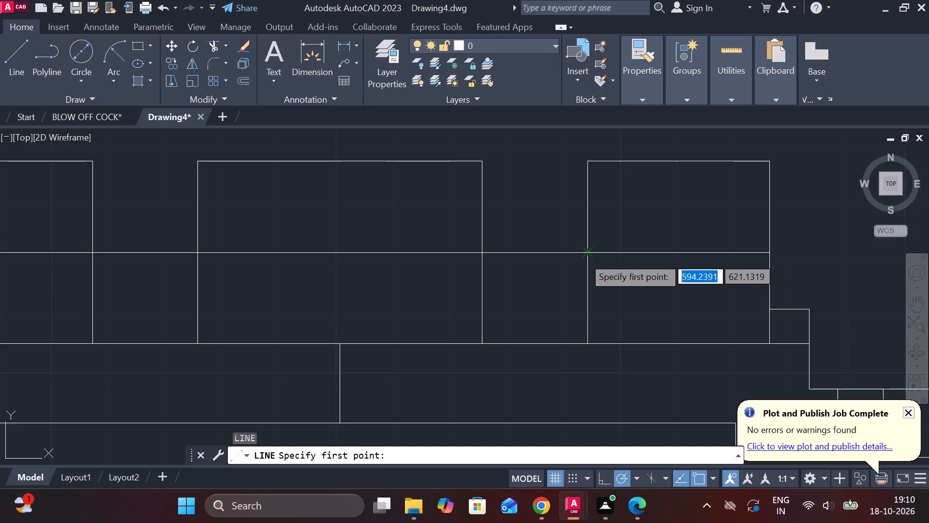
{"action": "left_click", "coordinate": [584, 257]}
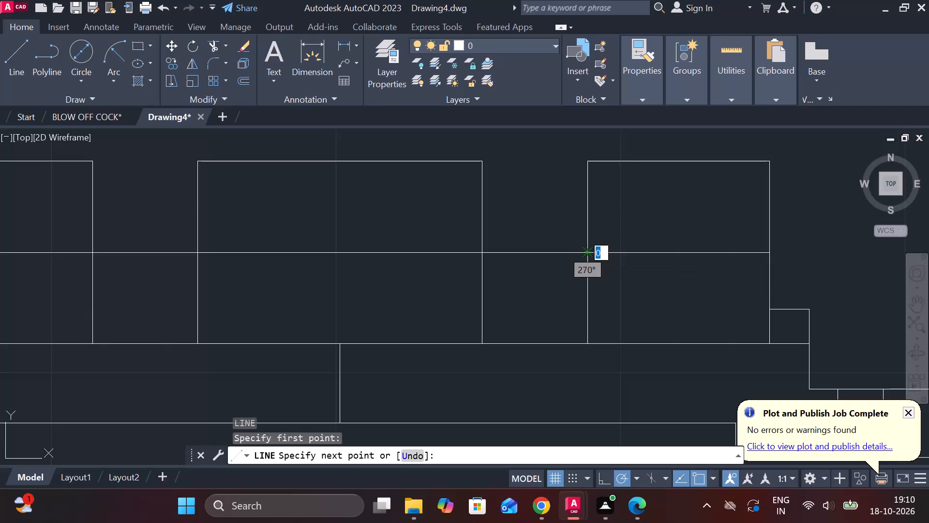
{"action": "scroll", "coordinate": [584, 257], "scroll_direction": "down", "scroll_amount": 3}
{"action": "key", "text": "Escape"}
Copy the two V-groove lines from the fixed jaw's end view, placing their apex at the right block's inner edge midpoint.
{"action": "scroll", "coordinate": [661, 224], "scroll_direction": "down", "scroll_amount": 2}
{"action": "middle_click_drag", "start_coordinate": [665, 246], "coordinate": [560, 349]}
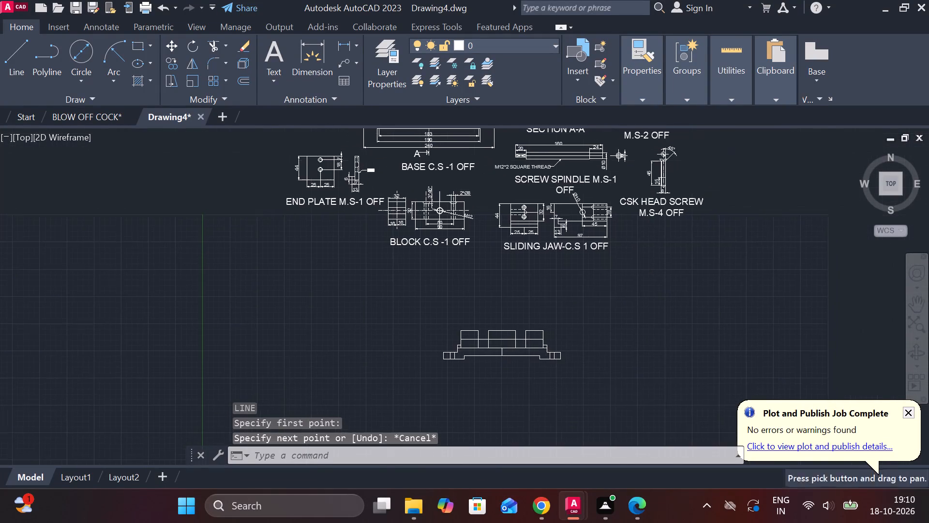
{"action": "middle_click_drag", "start_coordinate": [626, 250], "coordinate": [509, 375]}
{"action": "scroll", "coordinate": [445, 267], "scroll_direction": "up", "scroll_amount": 2}
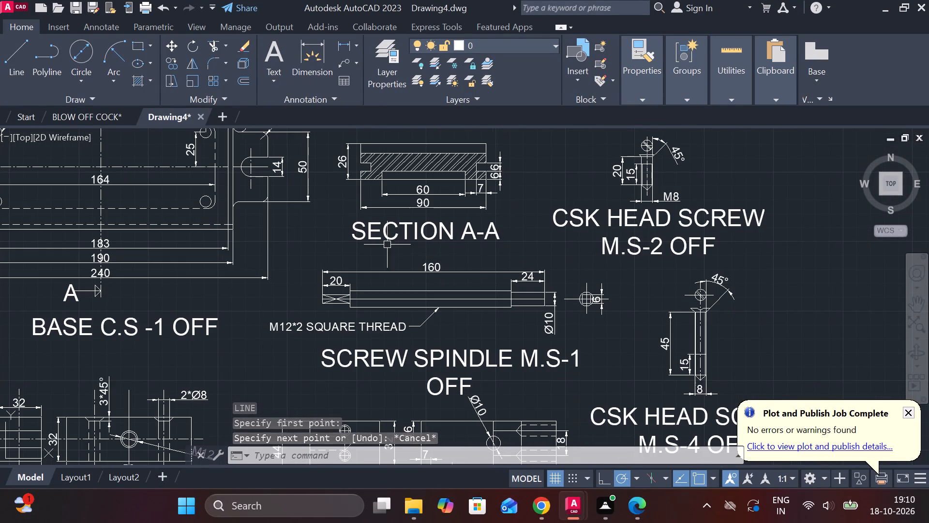
{"action": "scroll", "coordinate": [593, 286], "scroll_direction": "down", "scroll_amount": 1}
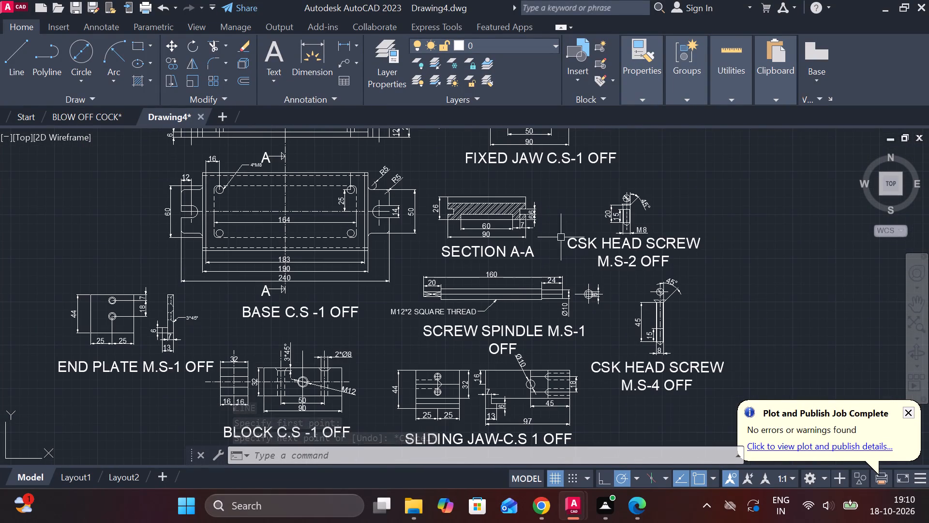
{"action": "middle_click_drag", "start_coordinate": [561, 215], "coordinate": [576, 321]}
{"action": "middle_click_drag", "start_coordinate": [576, 321], "coordinate": [576, 307]}
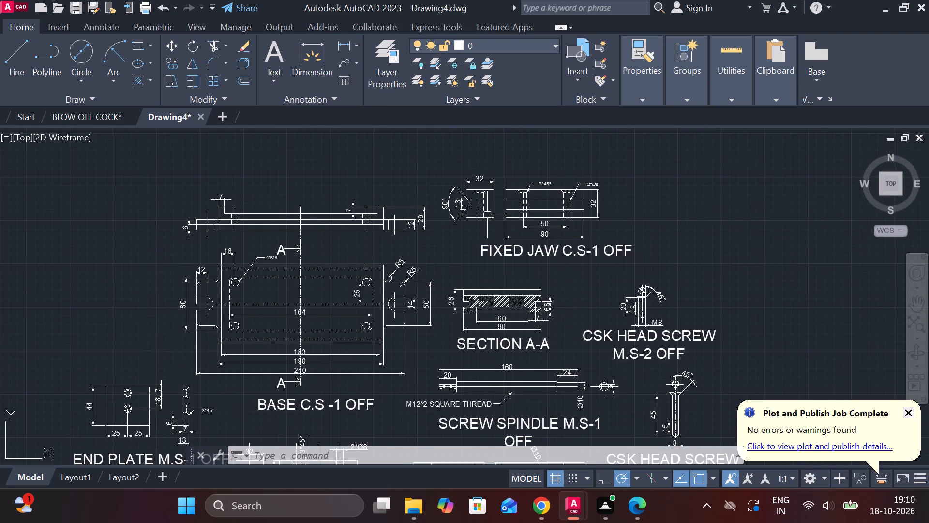
{"action": "scroll", "coordinate": [487, 213], "scroll_direction": "up", "scroll_amount": 3}
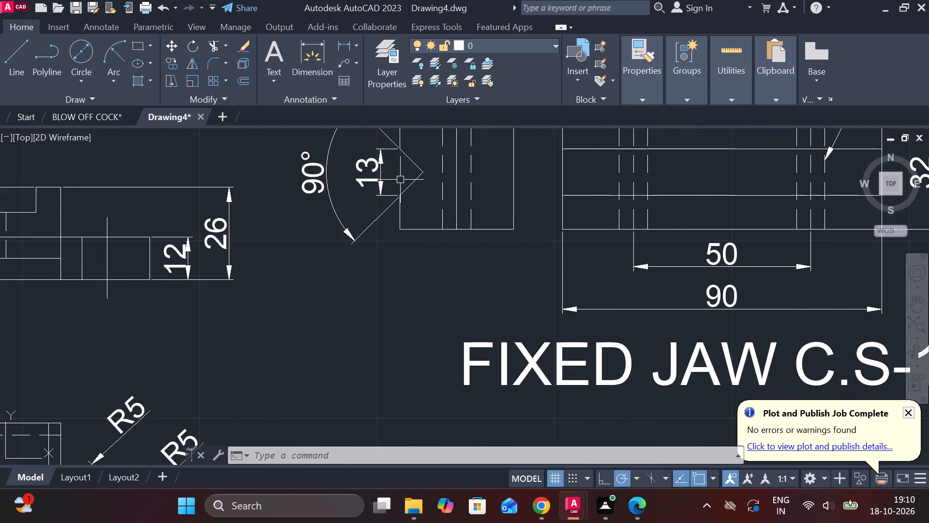
{"action": "left_click", "coordinate": [419, 159]}
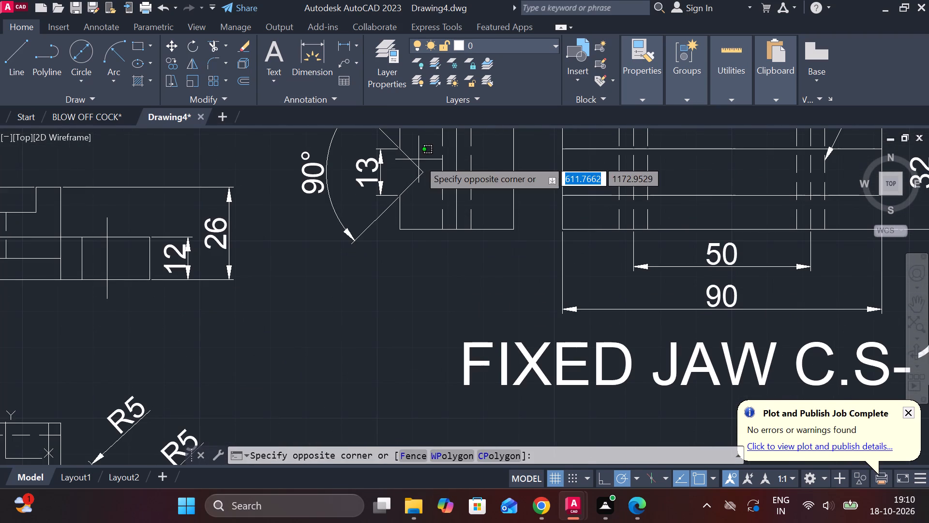
{"action": "key", "text": "Escape"}
{"action": "left_click", "coordinate": [415, 159]}
{"action": "left_click", "coordinate": [409, 188]}
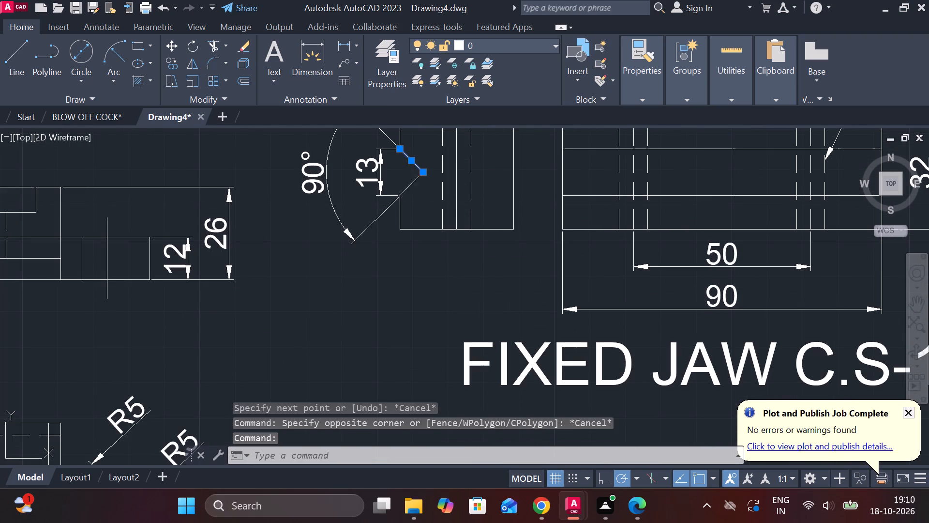
{"action": "type", "text": "CO"}
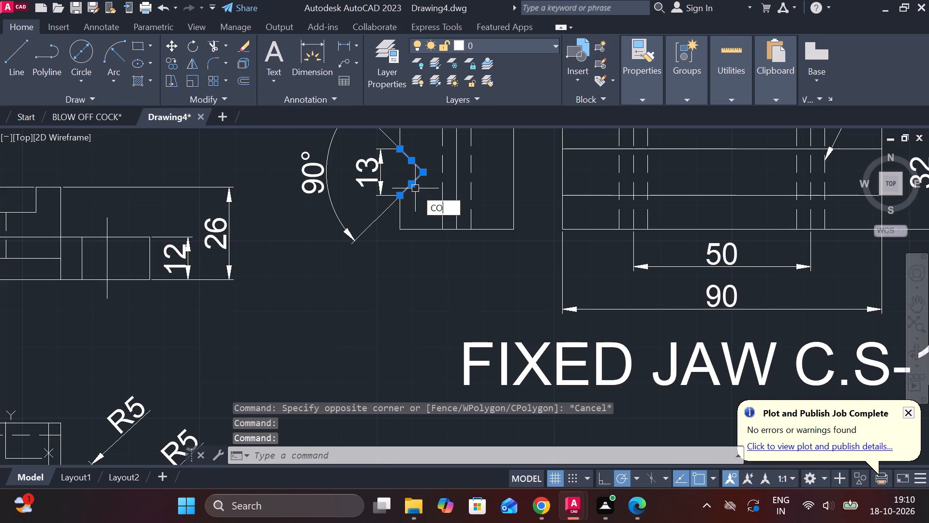
{"action": "key", "text": "Return"}
{"action": "left_click", "coordinate": [422, 171]}
{"action": "scroll", "coordinate": [423, 190], "scroll_direction": "down", "scroll_amount": 2}
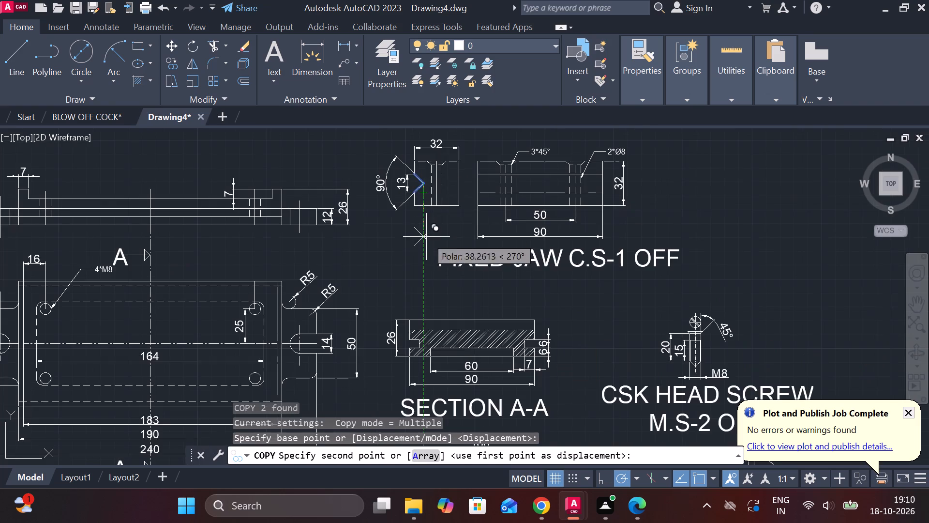
{"action": "middle_click_drag", "start_coordinate": [434, 247], "coordinate": [534, 39]}
{"action": "middle_click_drag", "start_coordinate": [462, 288], "coordinate": [569, 24]}
{"action": "scroll", "coordinate": [540, 292], "scroll_direction": "down", "scroll_amount": 1}
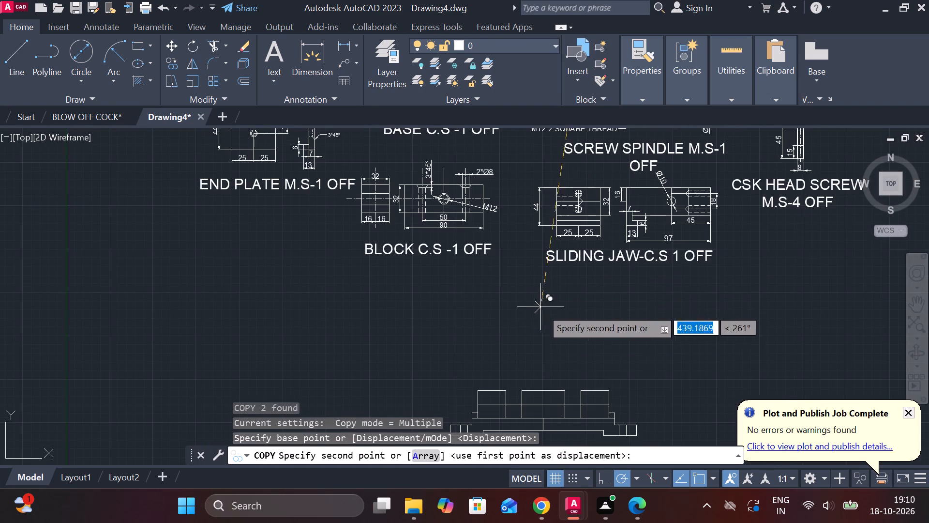
{"action": "middle_click_drag", "start_coordinate": [568, 373], "coordinate": [516, 236]}
{"action": "scroll", "coordinate": [528, 241], "scroll_direction": "up", "scroll_amount": 2}
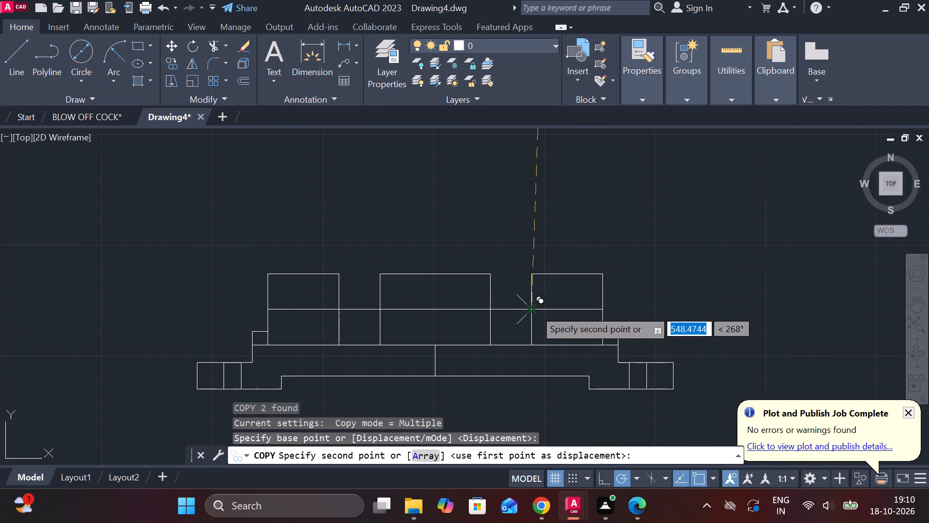
{"action": "scroll", "coordinate": [535, 309], "scroll_direction": "up", "scroll_amount": 3}
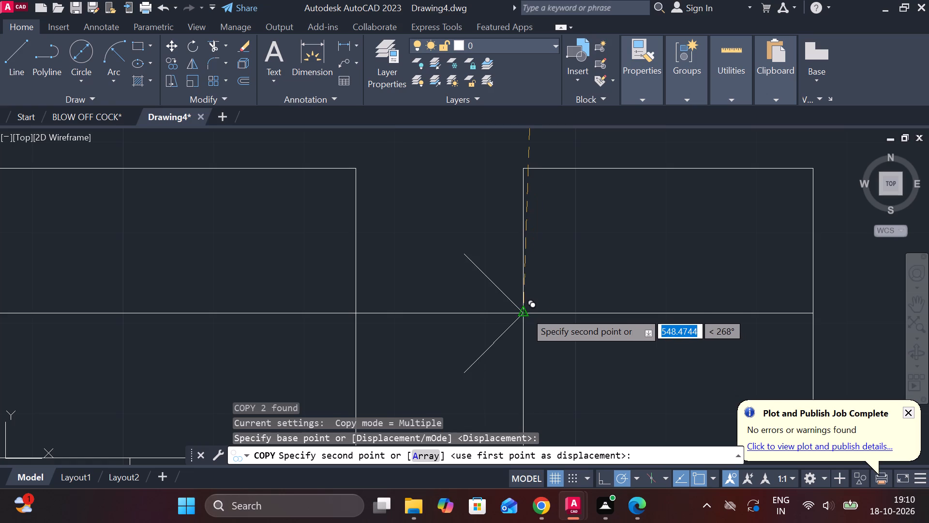
{"action": "left_click", "coordinate": [525, 312]}
{"action": "key", "text": "Escape"}
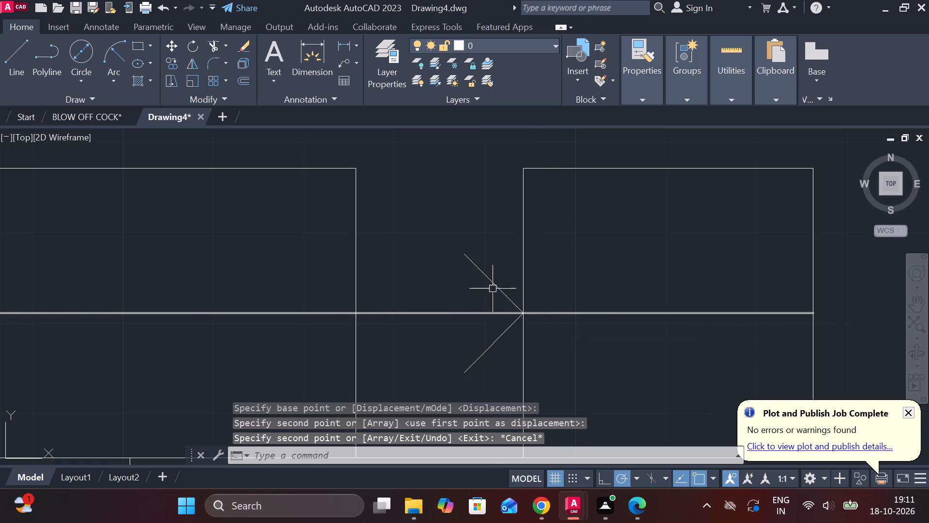
Move the copied V-groove lines 13 to the right along the right block's horizontal midline.
{"action": "left_click_drag", "start_coordinate": [440, 242], "coordinate": [470, 248]}
{"action": "left_click", "coordinate": [525, 375]}
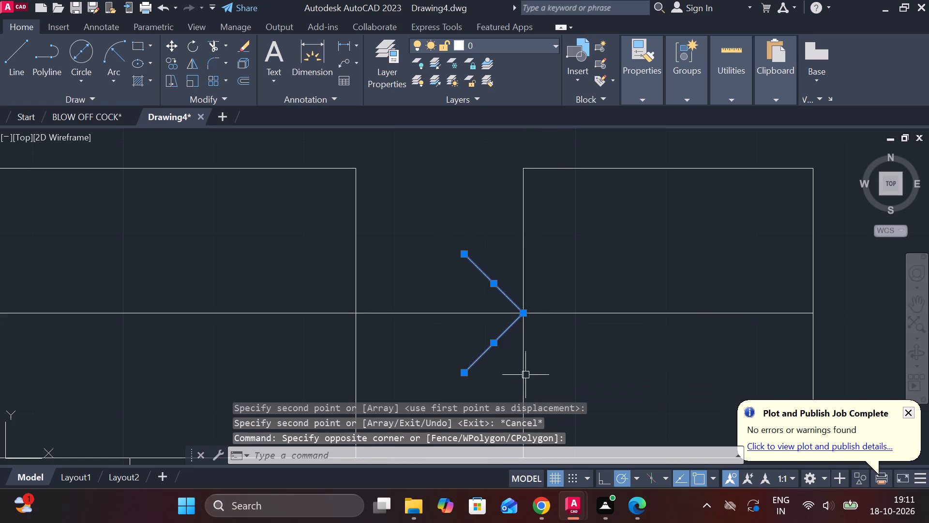
{"action": "key", "text": "m"}
{"action": "key", "text": "Return"}
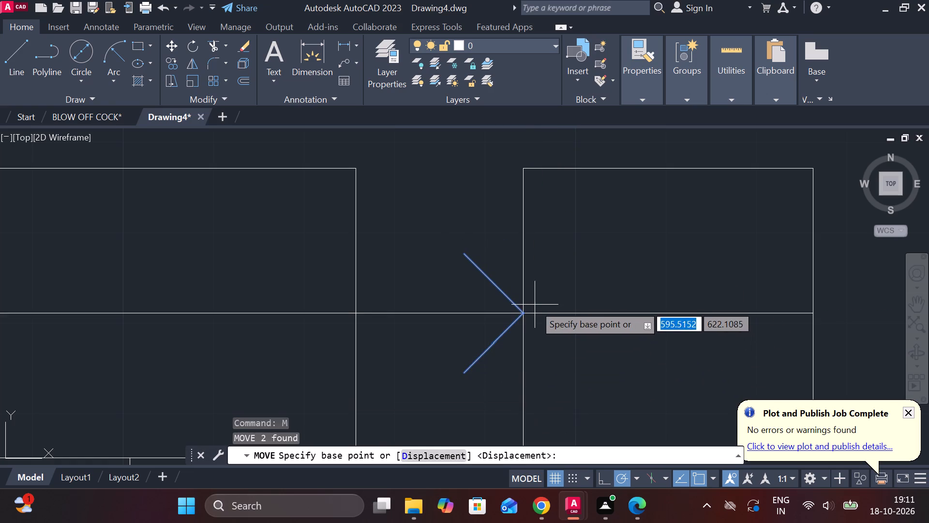
{"action": "left_click", "coordinate": [526, 311]}
{"action": "middle_click_drag", "start_coordinate": [817, 323], "coordinate": [671, 310]}
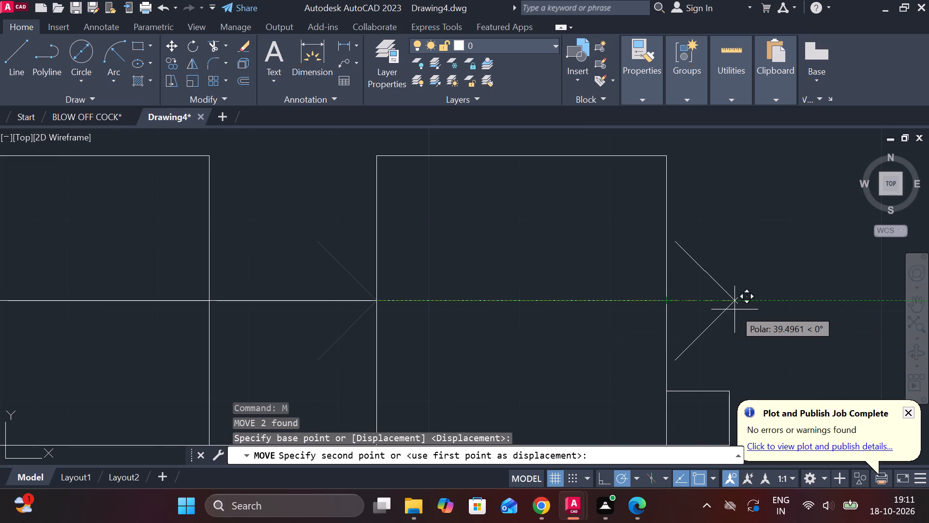
{"action": "type", "text": "13"}
{"action": "key", "text": "space"}
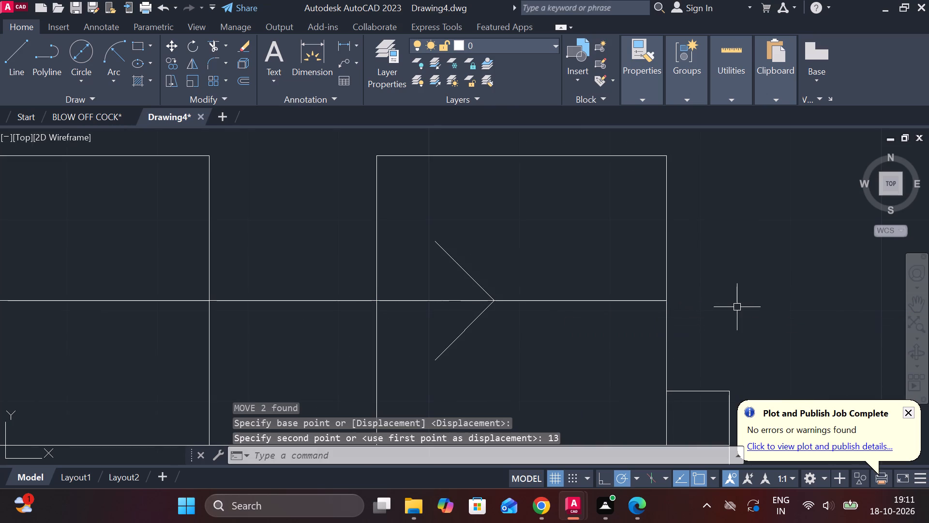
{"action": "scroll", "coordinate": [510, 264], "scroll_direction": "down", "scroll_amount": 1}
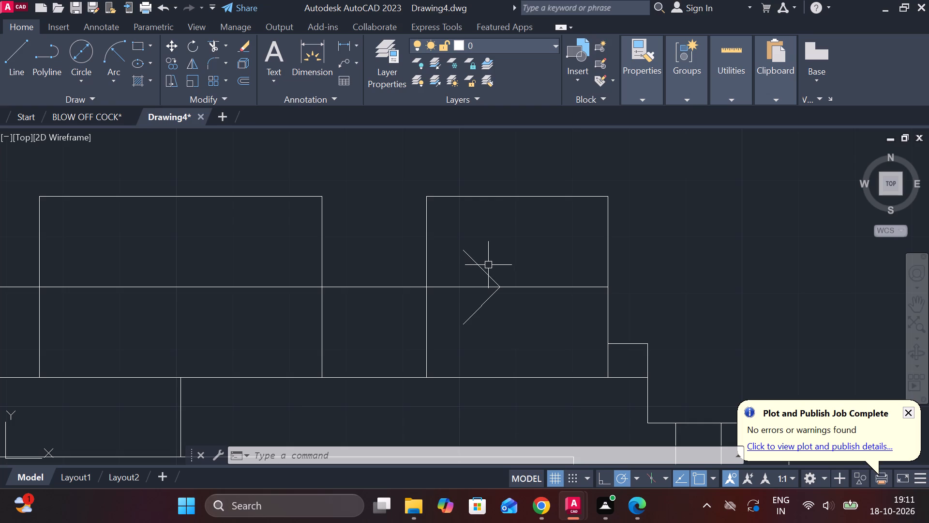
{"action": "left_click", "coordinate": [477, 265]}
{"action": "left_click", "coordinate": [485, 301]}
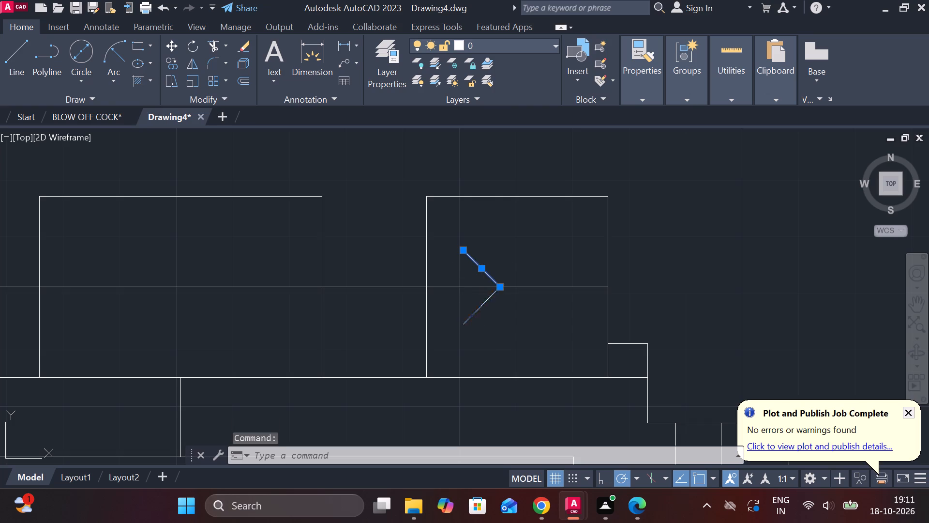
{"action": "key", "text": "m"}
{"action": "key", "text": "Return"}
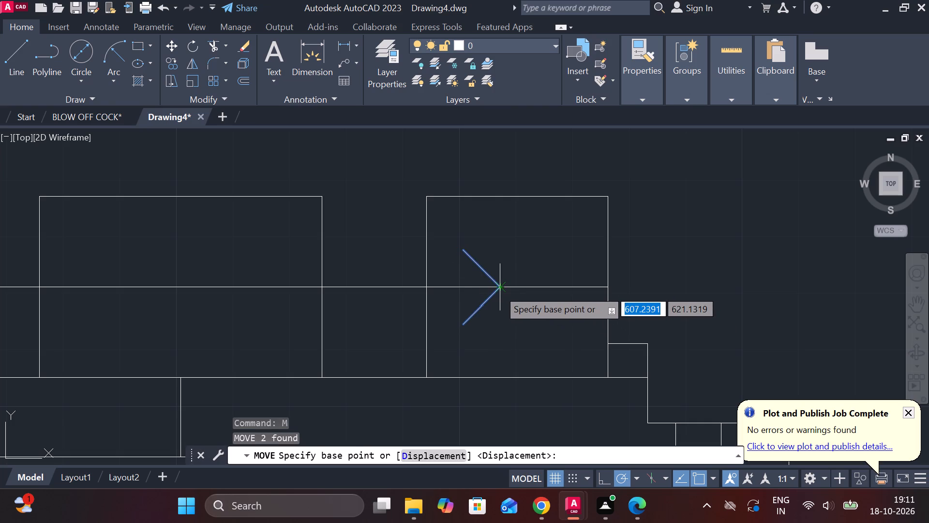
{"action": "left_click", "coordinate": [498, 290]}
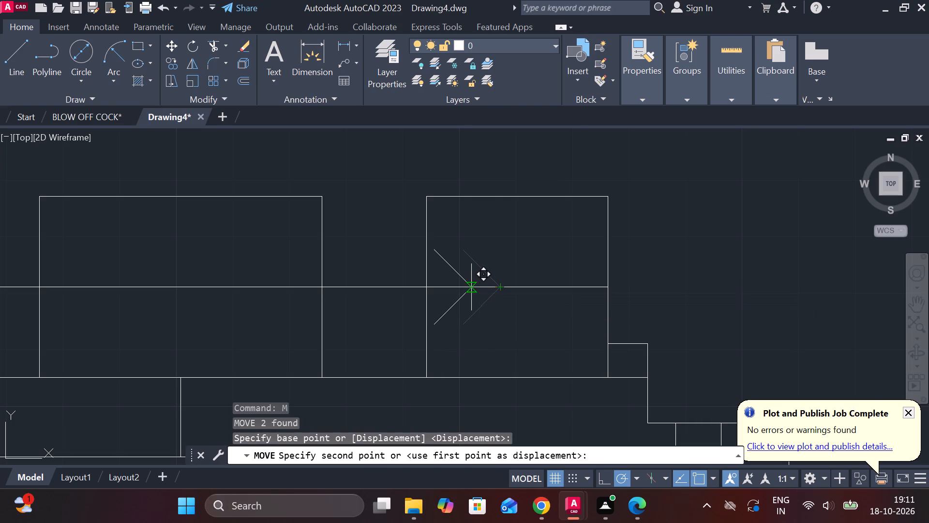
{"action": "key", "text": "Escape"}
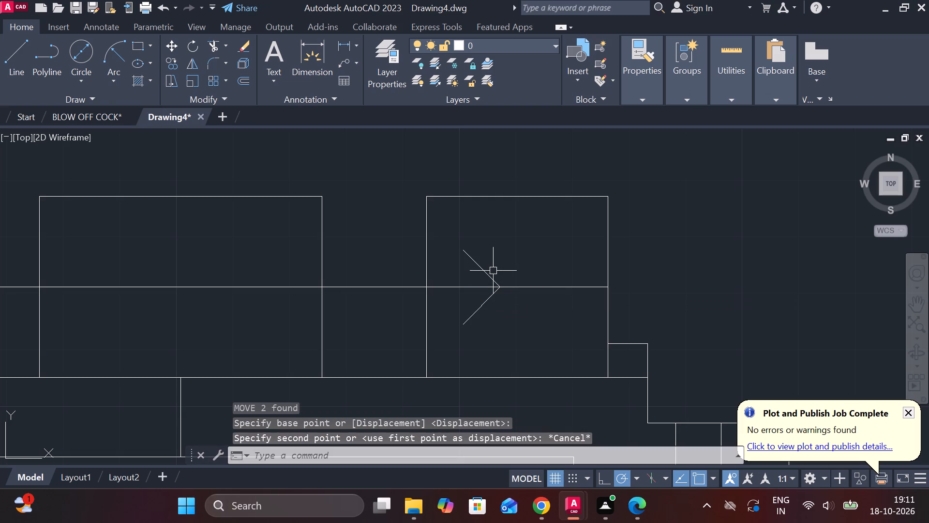
Erase the two copied V-groove lines inside the right block.
{"action": "left_click", "coordinate": [487, 267]}
{"action": "left_click", "coordinate": [489, 305]}
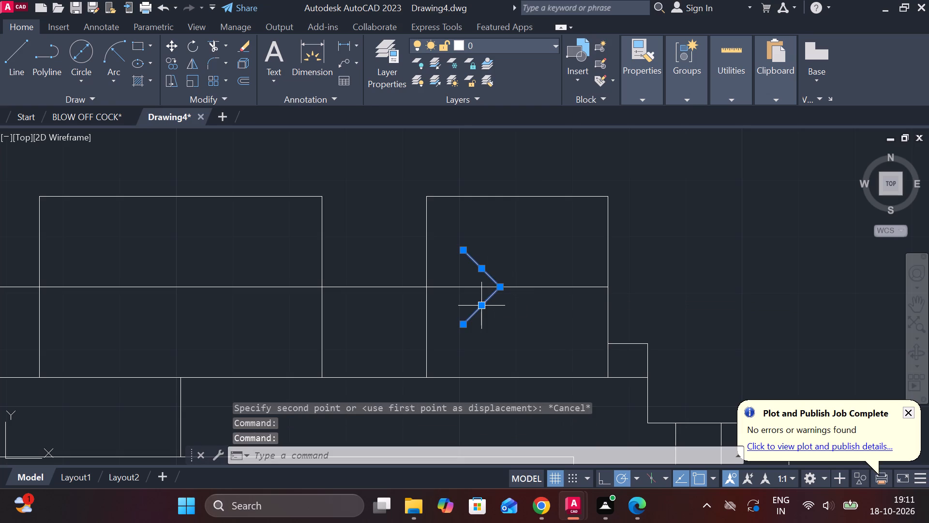
{"action": "type", "text": "E"}
{"action": "key", "text": "space"}
Examine the detail views above the assembly, ending at the V-groove dimensions in the fixed jaw's end view.
{"action": "scroll", "coordinate": [663, 217], "scroll_direction": "down", "scroll_amount": 3}
{"action": "middle_click_drag", "start_coordinate": [721, 201], "coordinate": [587, 453]}
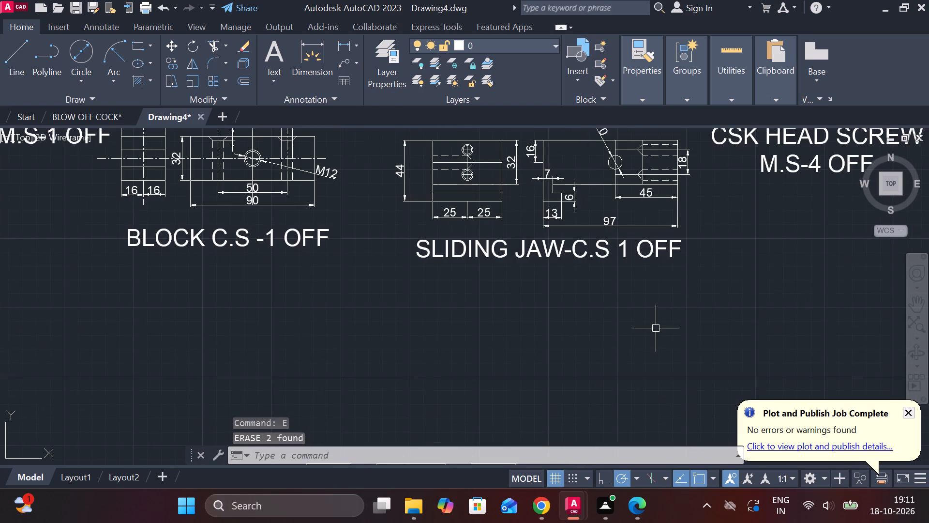
{"action": "middle_click_drag", "start_coordinate": [706, 267], "coordinate": [516, 522]}
{"action": "scroll", "coordinate": [554, 174], "scroll_direction": "up", "scroll_amount": 1}
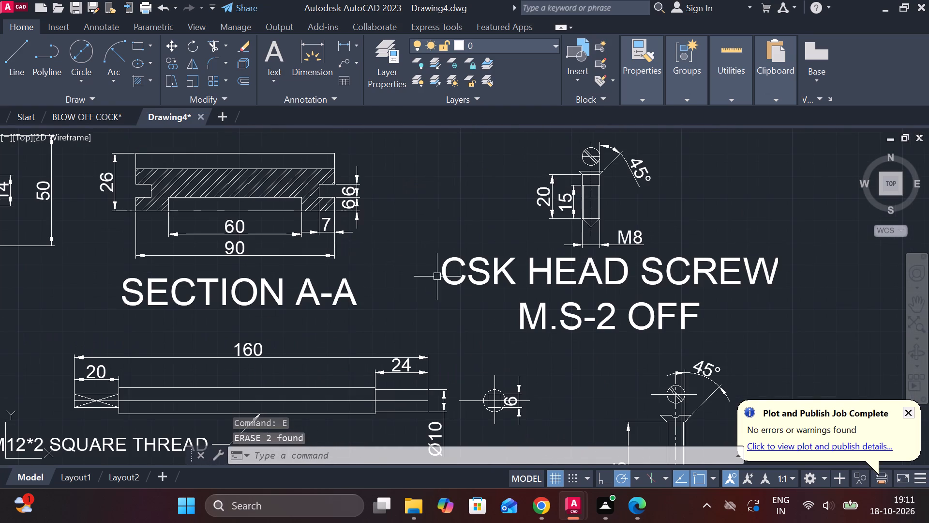
{"action": "scroll", "coordinate": [437, 277], "scroll_direction": "down", "scroll_amount": 1}
{"action": "middle_click_drag", "start_coordinate": [370, 389], "coordinate": [531, 339]}
{"action": "scroll", "coordinate": [409, 405], "scroll_direction": "up", "scroll_amount": 2}
{"action": "middle_click_drag", "start_coordinate": [408, 406], "coordinate": [454, 148]}
{"action": "scroll", "coordinate": [359, 287], "scroll_direction": "down", "scroll_amount": 1}
{"action": "scroll", "coordinate": [492, 275], "scroll_direction": "down", "scroll_amount": 2}
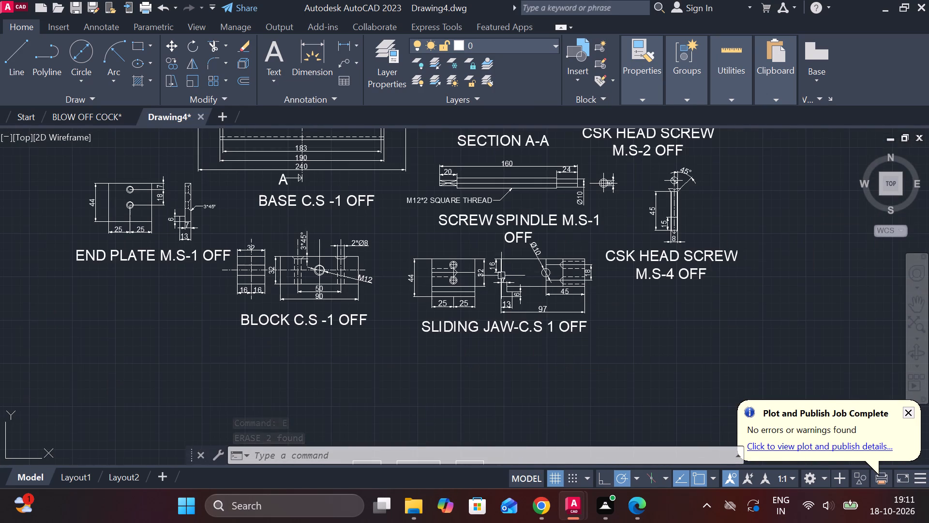
{"action": "middle_click_drag", "start_coordinate": [476, 208], "coordinate": [452, 280]}
{"action": "middle_click_drag", "start_coordinate": [509, 254], "coordinate": [509, 258]}
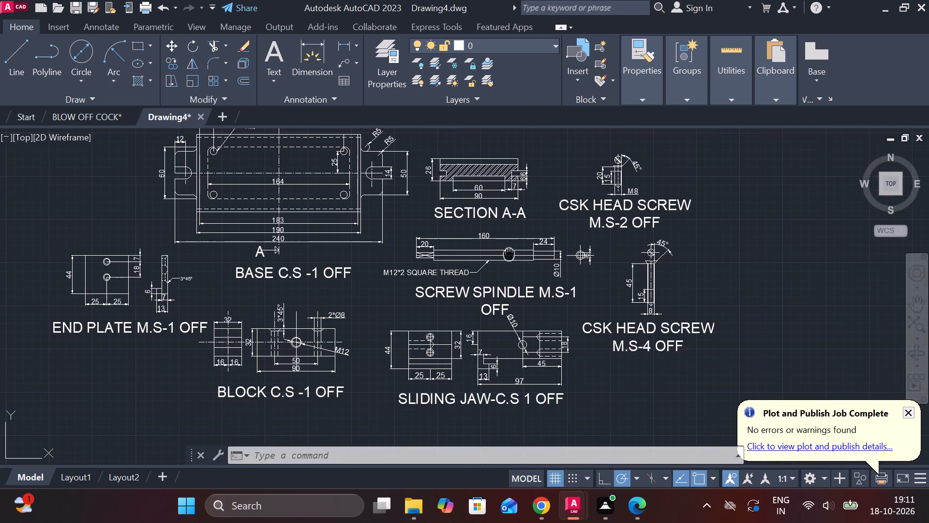
{"action": "middle_click_drag", "start_coordinate": [509, 258], "coordinate": [510, 278]}
{"action": "middle_click_drag", "start_coordinate": [556, 218], "coordinate": [554, 314]}
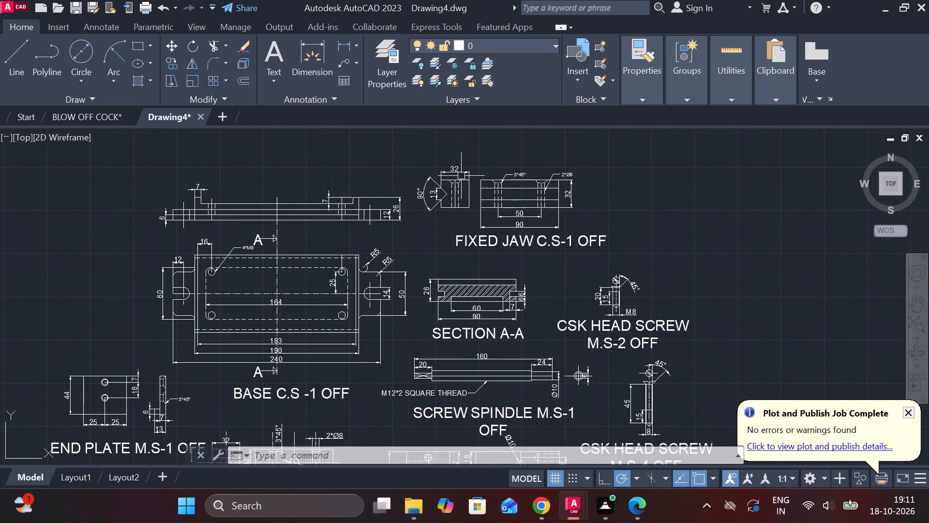
{"action": "scroll", "coordinate": [461, 176], "scroll_direction": "up", "scroll_amount": 3}
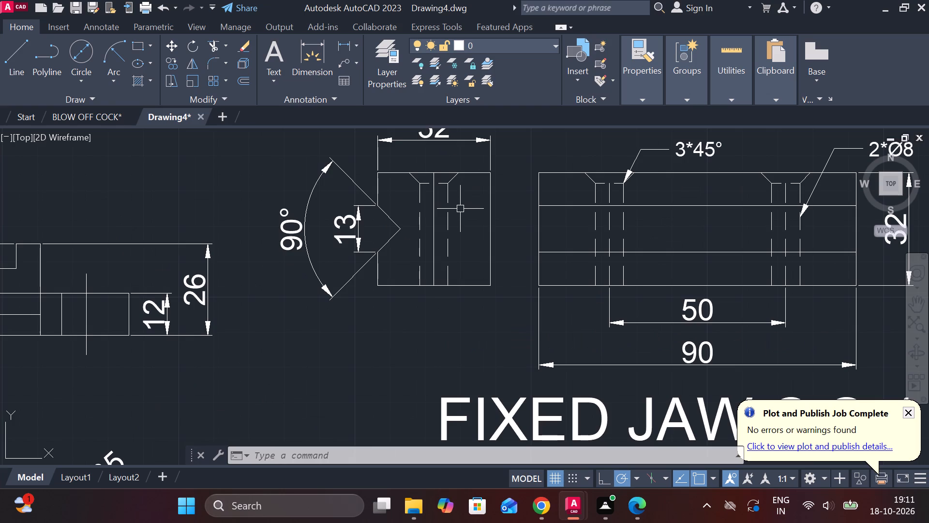
{"action": "scroll", "coordinate": [460, 209], "scroll_direction": "down", "scroll_amount": 4}
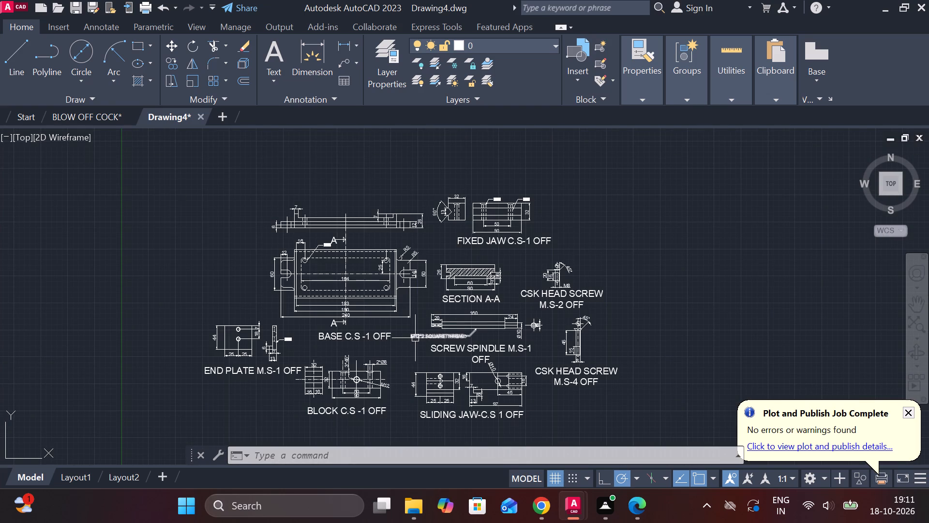
Offset the assembly blocks' horizontal midline by 6.5 both above and below.
{"action": "middle_click_drag", "start_coordinate": [416, 349], "coordinate": [487, 102]}
{"action": "scroll", "coordinate": [501, 204], "scroll_direction": "up", "scroll_amount": 3}
{"action": "middle_click_drag", "start_coordinate": [536, 342], "coordinate": [448, 185]}
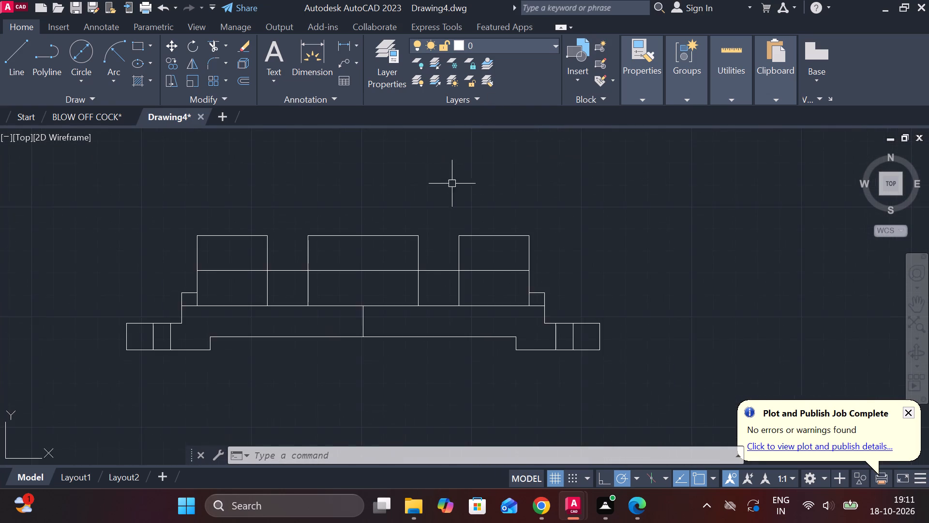
{"action": "scroll", "coordinate": [455, 216], "scroll_direction": "up", "scroll_amount": 3}
{"action": "middle_click_drag", "start_coordinate": [477, 346], "coordinate": [441, 251]}
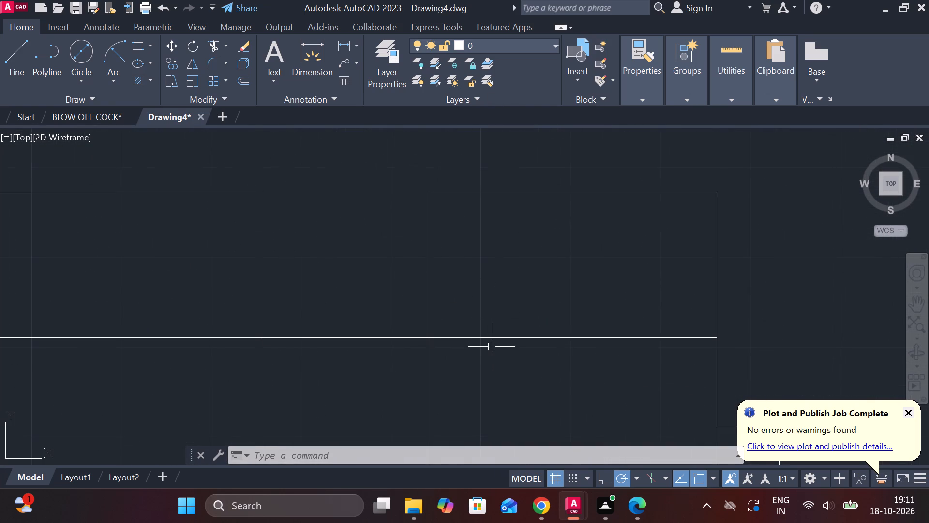
{"action": "left_click", "coordinate": [489, 338]}
{"action": "key", "text": "o"}
{"action": "key", "text": "Return"}
{"action": "key", "text": "Return"}
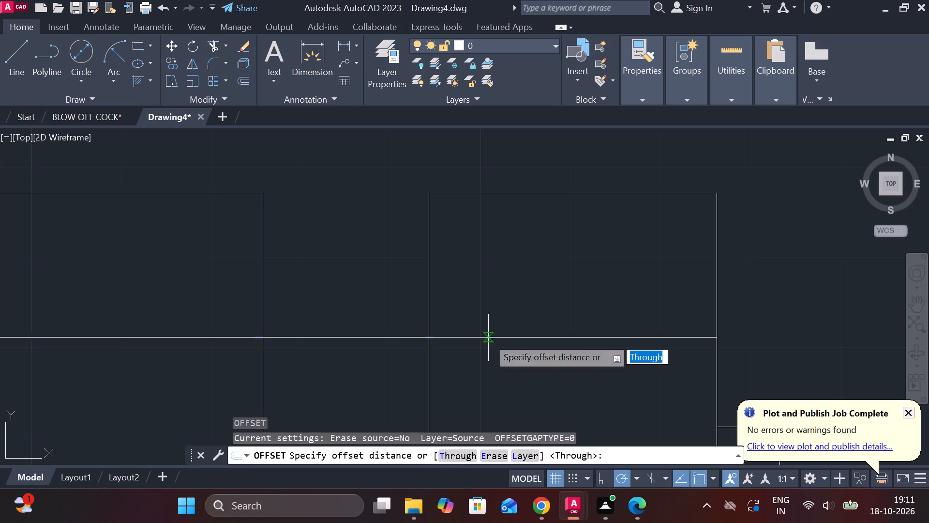
{"action": "type", "text": "6.5"}
{"action": "key", "text": "space"}
{"action": "left_click", "coordinate": [457, 340]}
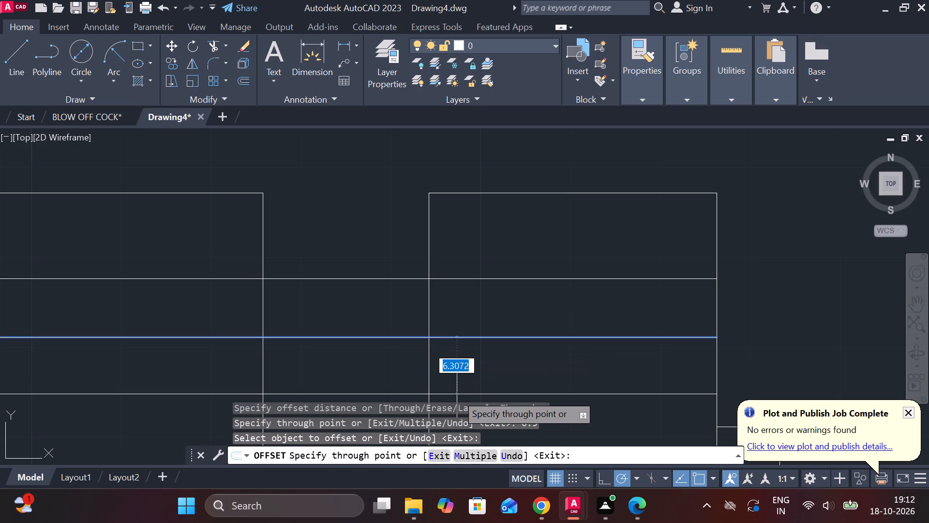
{"action": "type", "text": "6."}
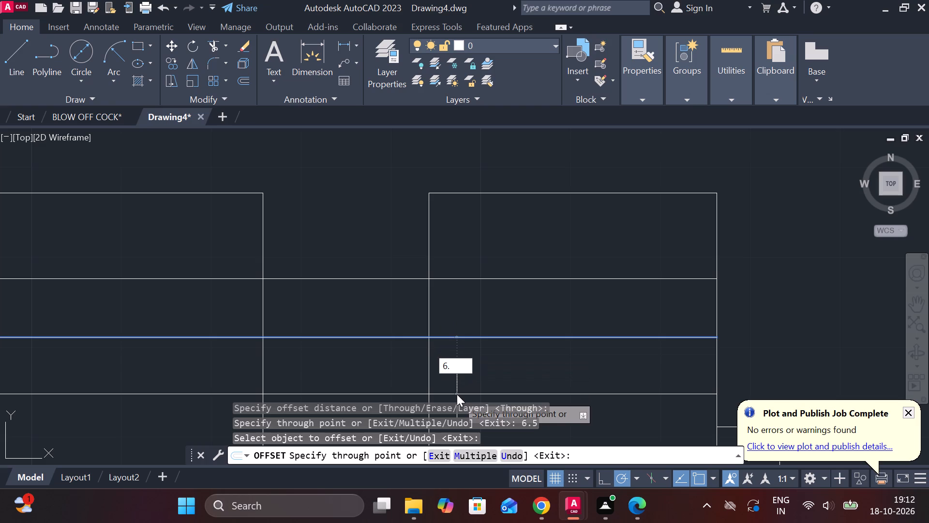
{"action": "key", "text": "5"}
{"action": "key", "text": "Return"}
{"action": "middle_click_drag", "start_coordinate": [457, 392], "coordinate": [447, 365]}
{"action": "key", "text": "Escape"}
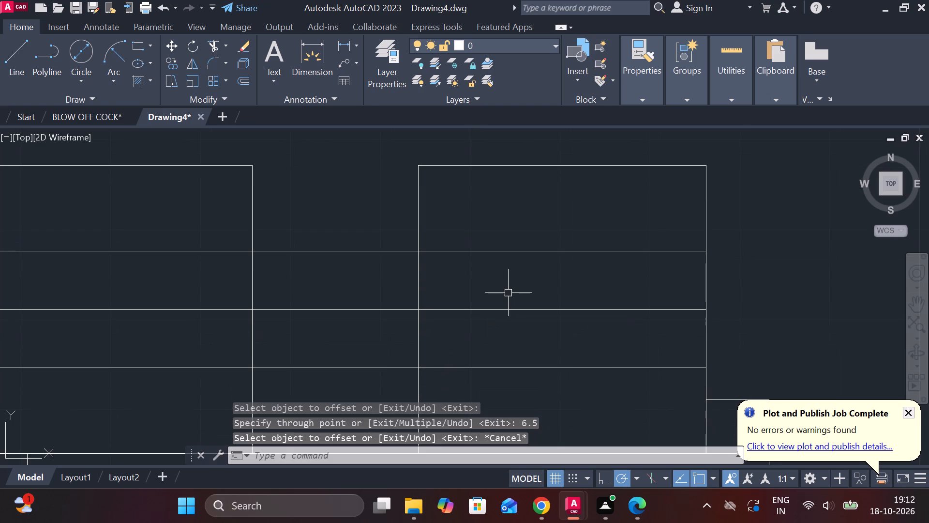
Draw two crossing 45° lines into the right block from where its inner edge meets the upper and lower offset lines.
{"action": "key", "text": "l"}
{"action": "key", "text": "Return"}
{"action": "left_click", "coordinate": [422, 253]}
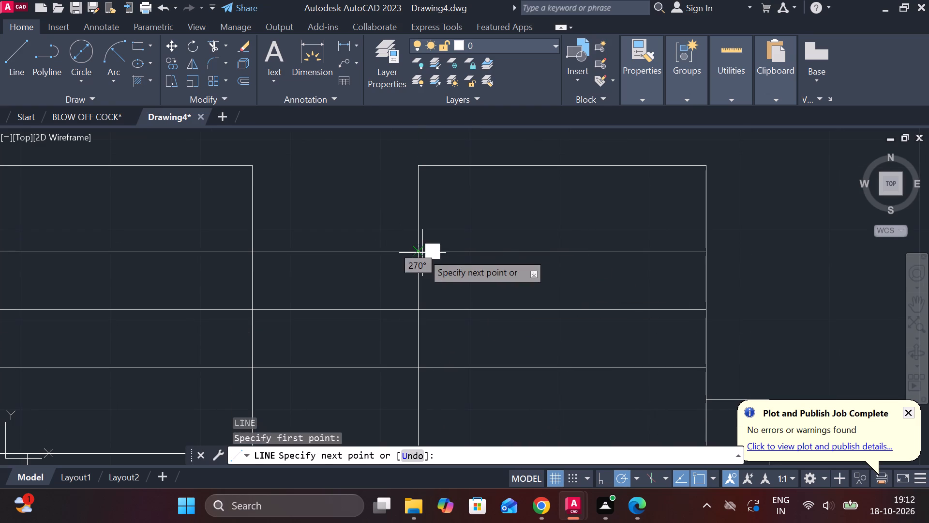
{"action": "left_click", "coordinate": [507, 354]}
{"action": "key", "text": "Escape"}
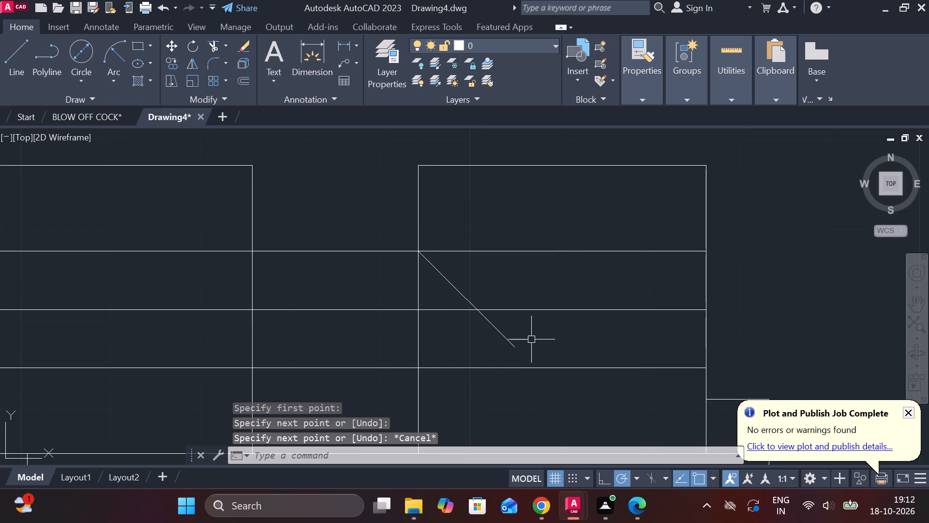
{"action": "key", "text": "space"}
{"action": "left_click", "coordinate": [417, 364]}
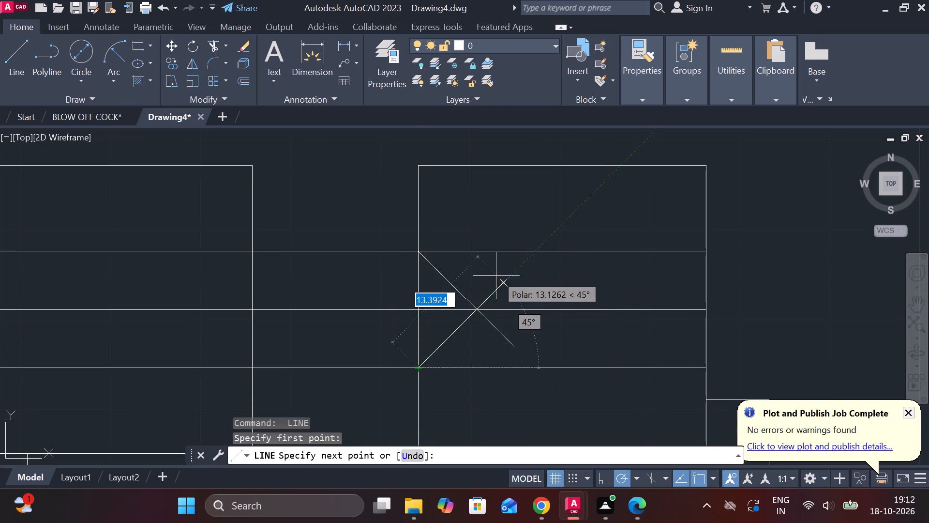
{"action": "left_click", "coordinate": [496, 275]}
{"action": "key", "text": "Escape"}
Trim both diagonal lines beyond their crossing point on the midline to form the V-groove's apex.
{"action": "type", "text": "TR"}
{"action": "key", "text": "space"}
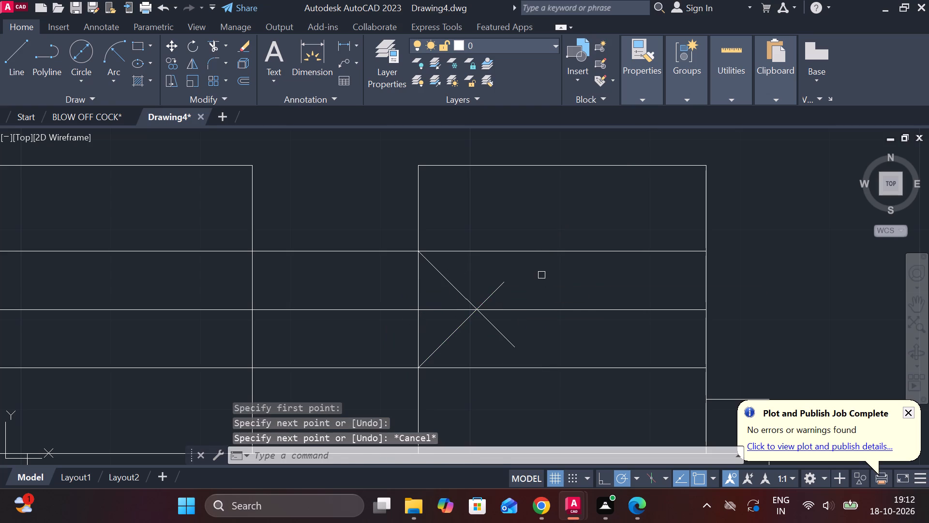
{"action": "left_click", "coordinate": [487, 295]}
{"action": "left_click", "coordinate": [494, 331]}
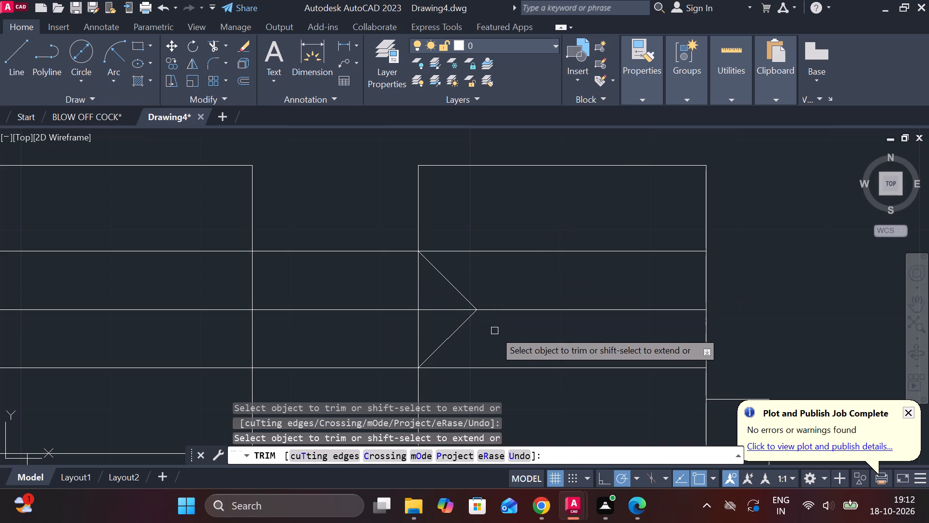
{"action": "key", "text": "Escape"}
Erase the two offset construction lines above and below the horizontal midline.
{"action": "left_click", "coordinate": [375, 250]}
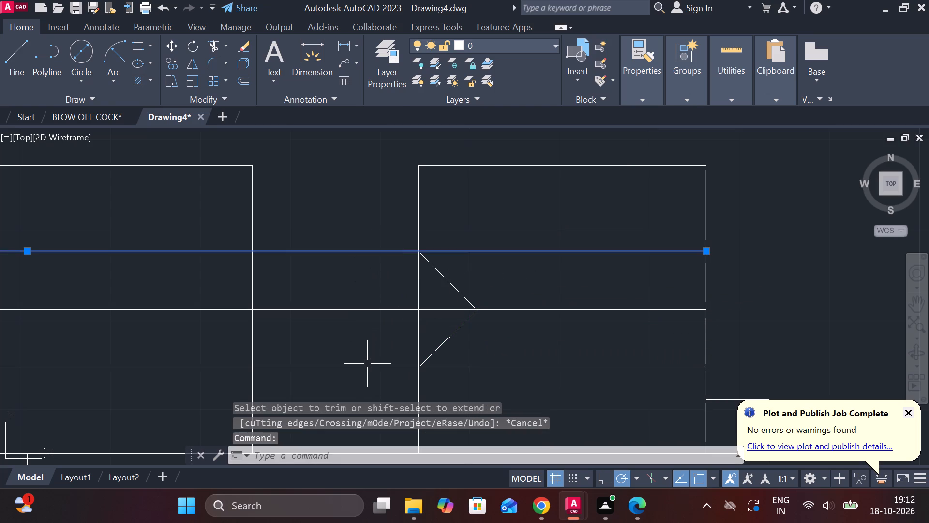
{"action": "left_click", "coordinate": [367, 365]}
{"action": "left_click", "coordinate": [365, 367]}
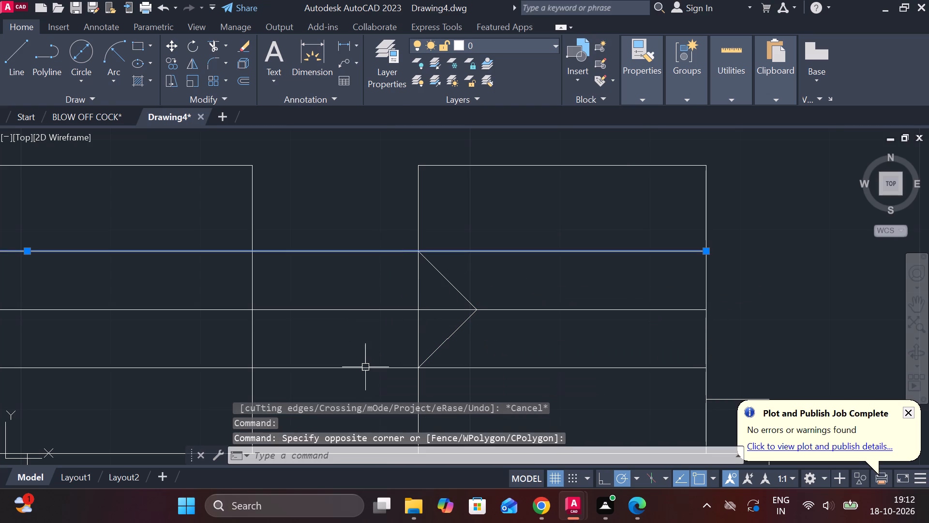
{"action": "left_click", "coordinate": [364, 370]}
{"action": "type", "text": "E"}
{"action": "key", "text": "space"}
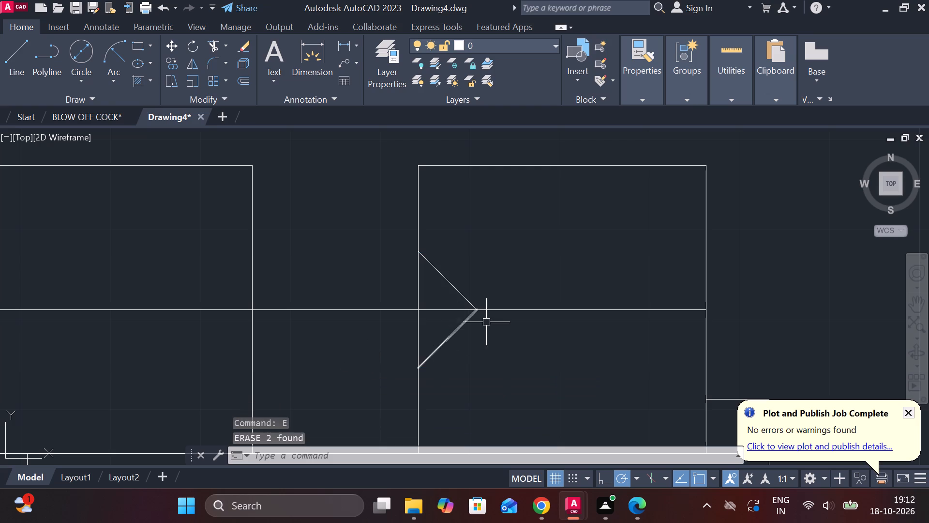
Trim the right block's inner edge across the V-groove's mouth, and remove the midline inside the groove and beyond its apex.
{"action": "key", "text": "t"}
{"action": "key", "text": "r"}
{"action": "key", "text": "space"}
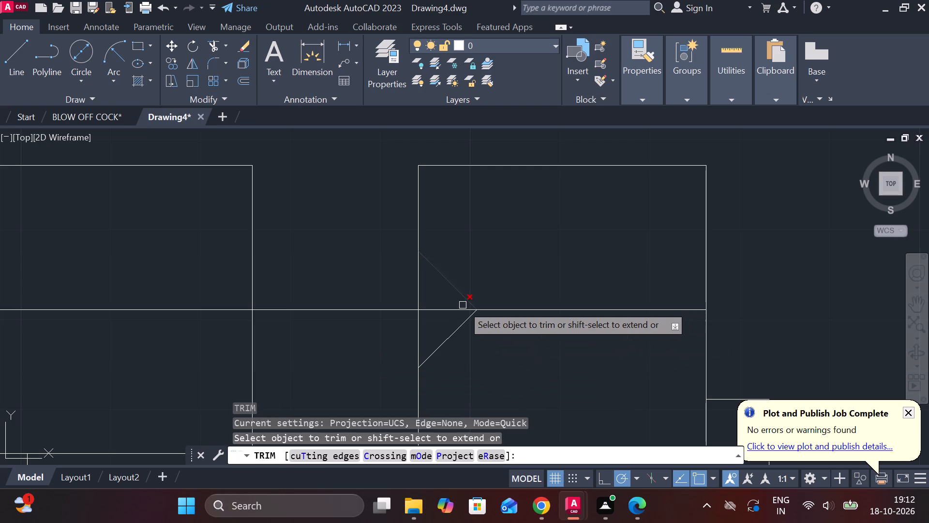
{"action": "left_click", "coordinate": [451, 310]}
{"action": "left_click", "coordinate": [417, 294]}
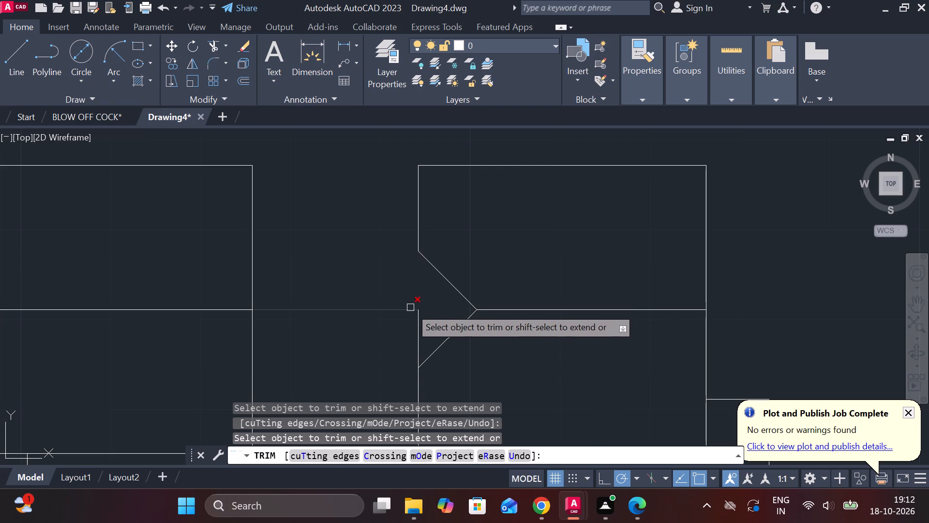
{"action": "left_click", "coordinate": [415, 324]}
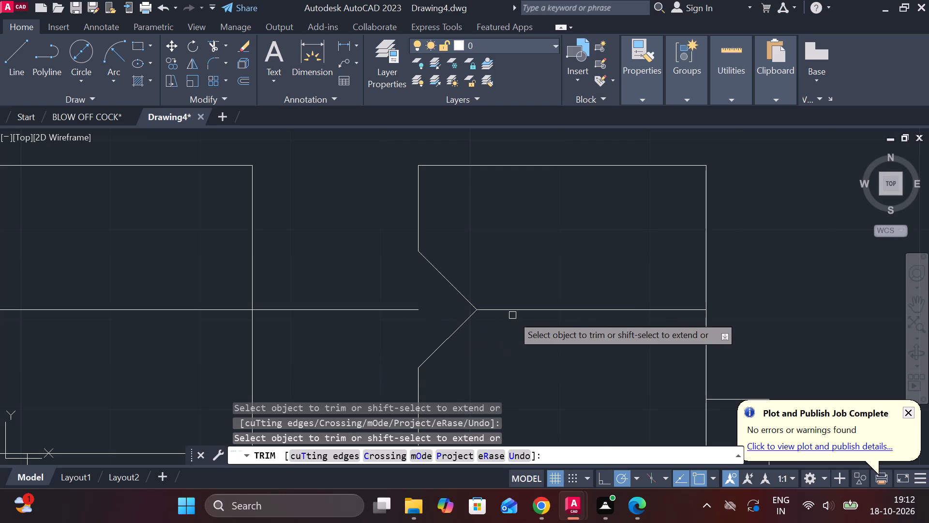
{"action": "left_click", "coordinate": [519, 310]}
{"action": "scroll", "coordinate": [519, 310], "scroll_direction": "down", "scroll_amount": 2}
{"action": "middle_click_drag", "start_coordinate": [542, 309], "coordinate": [582, 305]}
{"action": "scroll", "coordinate": [585, 297], "scroll_direction": "down", "scroll_amount": 1}
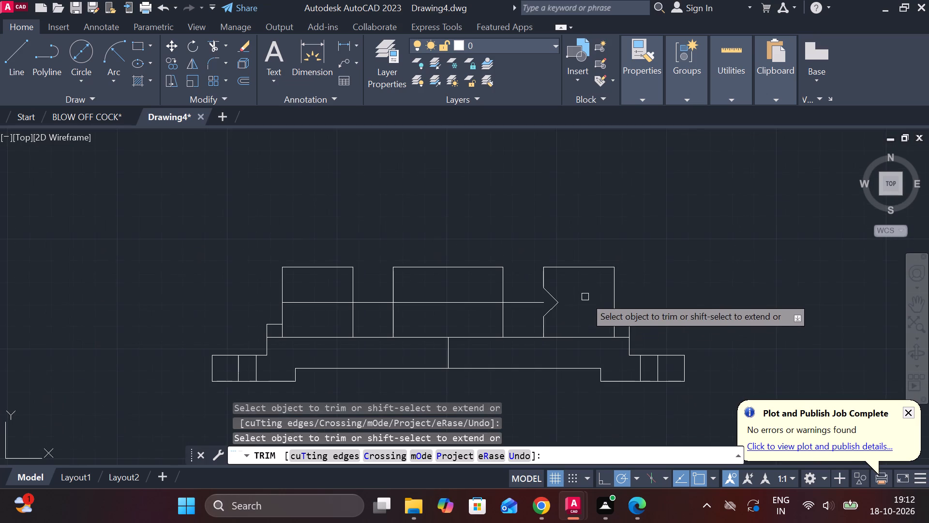
{"action": "middle_click_drag", "start_coordinate": [503, 220], "coordinate": [544, 213]}
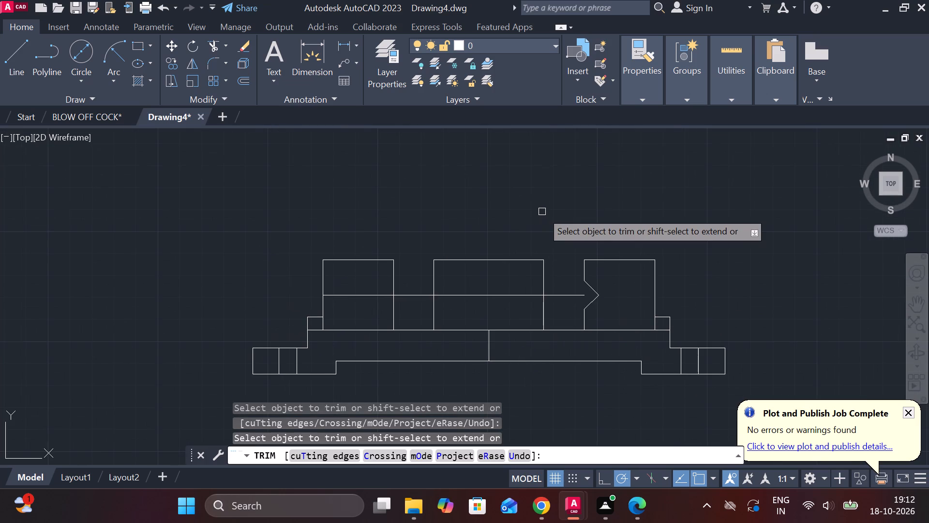
{"action": "scroll", "coordinate": [501, 227], "scroll_direction": "down", "scroll_amount": 2}
{"action": "key", "text": "Escape"}
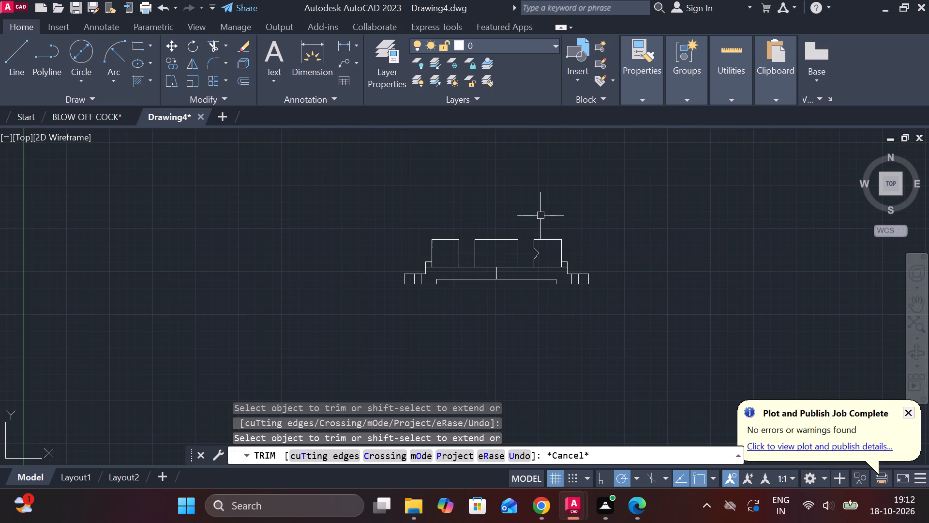
Stretch the upper end of the assembly view's vertical centre line about 38 units up, past the middle block's top edge.
{"action": "scroll", "coordinate": [511, 263], "scroll_direction": "up", "scroll_amount": 2}
{"action": "left_click", "coordinate": [474, 285]}
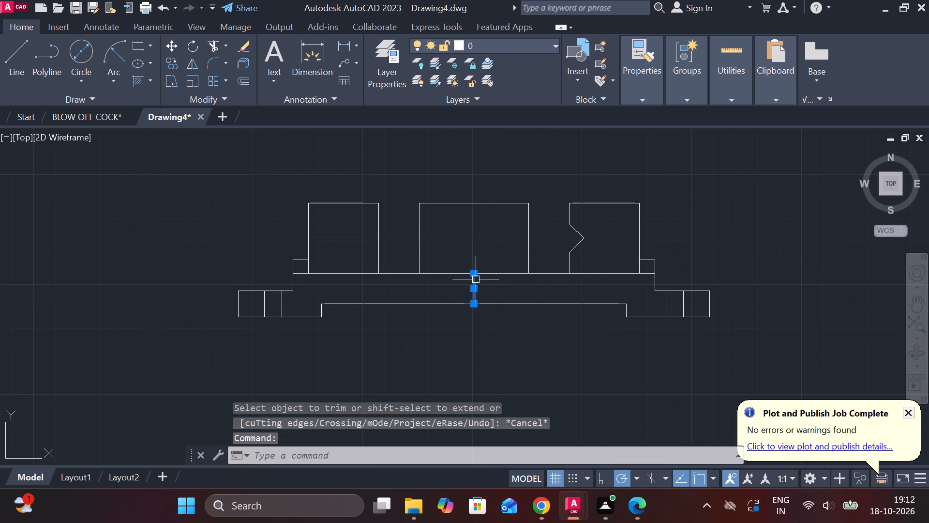
{"action": "left_click", "coordinate": [476, 276]}
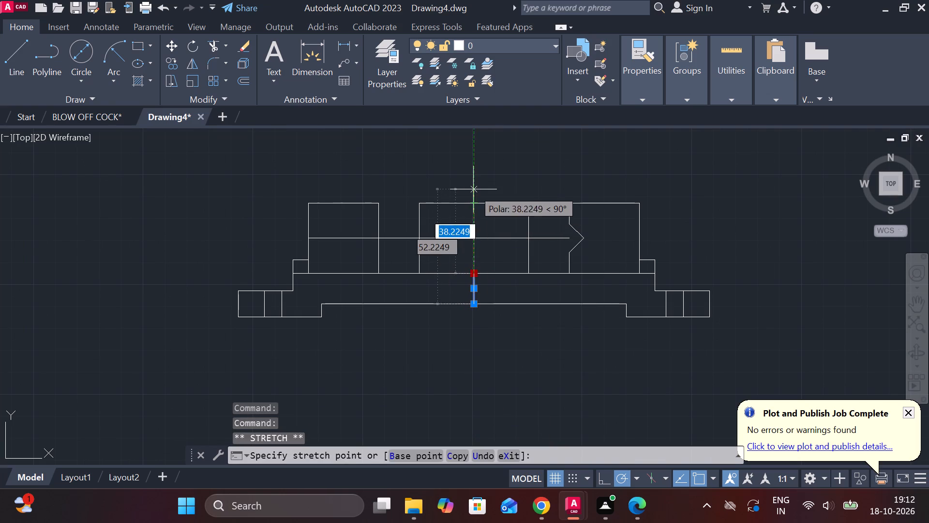
{"action": "left_click", "coordinate": [473, 189]}
{"action": "key", "text": "Escape"}
Copy the screw spindle's side view with its dimensions from the detail views to the empty area beside the new assembly view.
{"action": "scroll", "coordinate": [555, 165], "scroll_direction": "down", "scroll_amount": 3}
{"action": "middle_click_drag", "start_coordinate": [578, 261], "coordinate": [530, 481]}
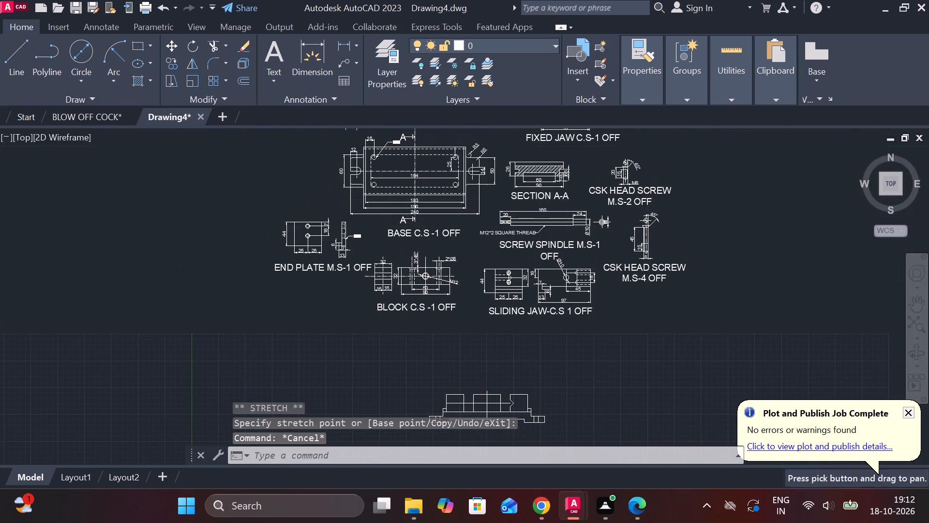
{"action": "scroll", "coordinate": [530, 229], "scroll_direction": "up", "scroll_amount": 3}
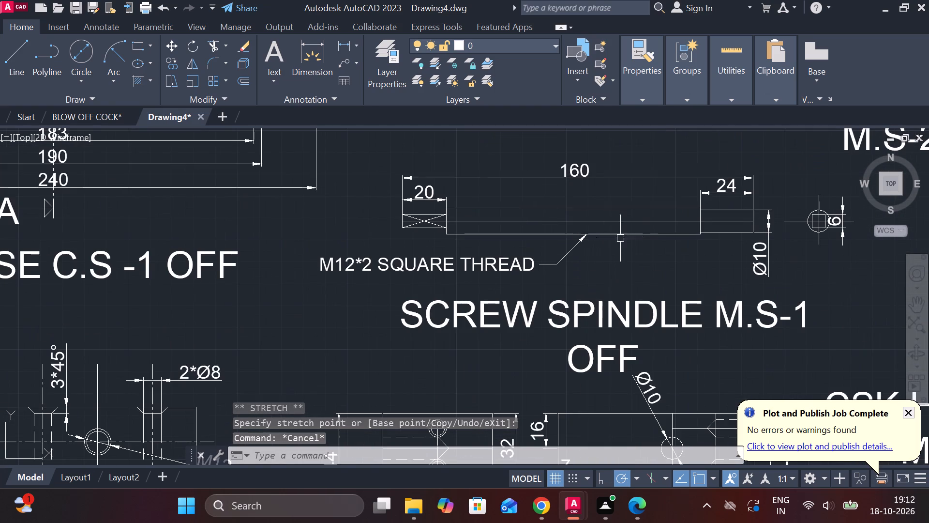
{"action": "middle_click_drag", "start_coordinate": [659, 247], "coordinate": [621, 247]}
{"action": "left_click", "coordinate": [345, 163]}
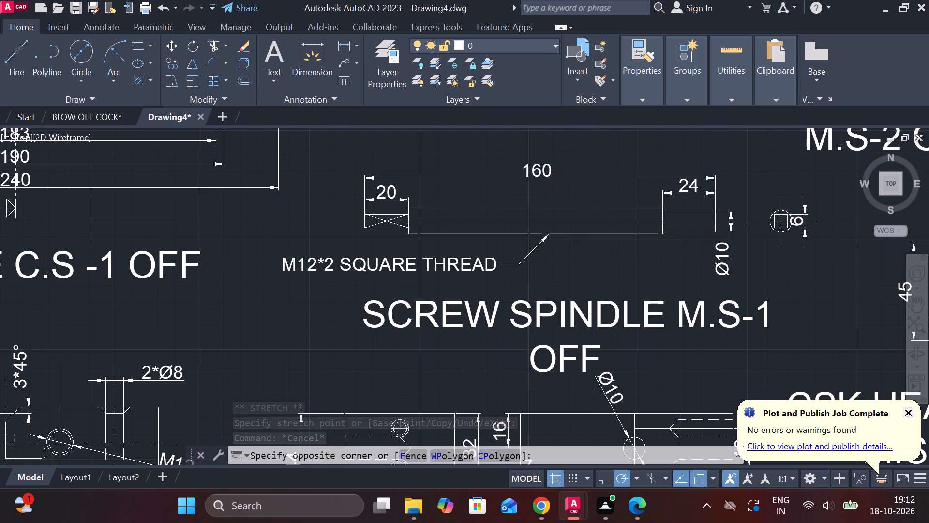
{"action": "left_click", "coordinate": [745, 285]}
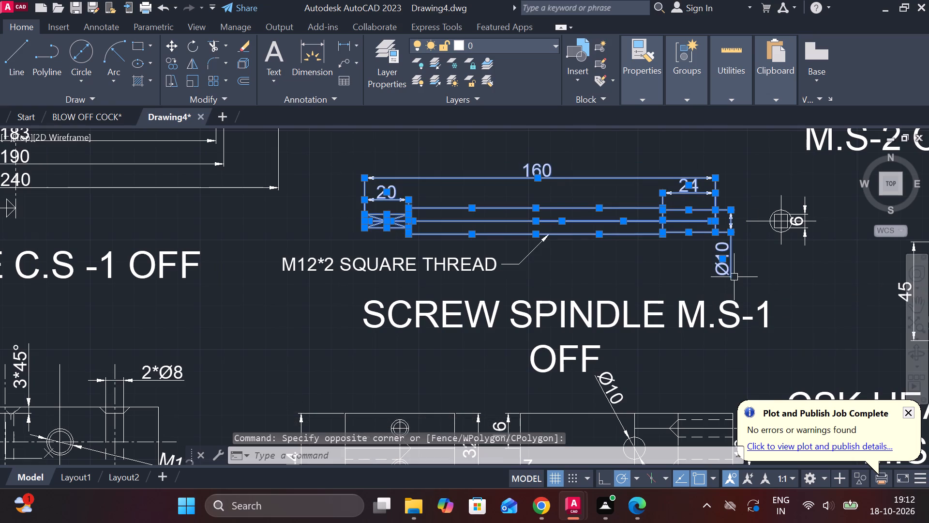
{"action": "type", "text": "CO"}
{"action": "key", "text": "Return"}
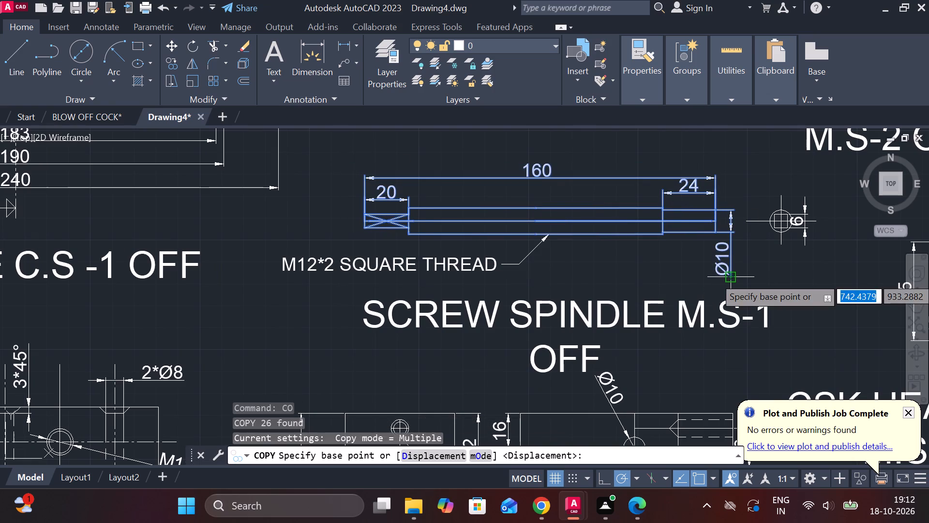
{"action": "left_click", "coordinate": [779, 275]}
{"action": "scroll", "coordinate": [779, 275], "scroll_direction": "down", "scroll_amount": 3}
{"action": "middle_click_drag", "start_coordinate": [749, 301], "coordinate": [704, 274]}
{"action": "middle_click_drag", "start_coordinate": [730, 394], "coordinate": [723, 394]}
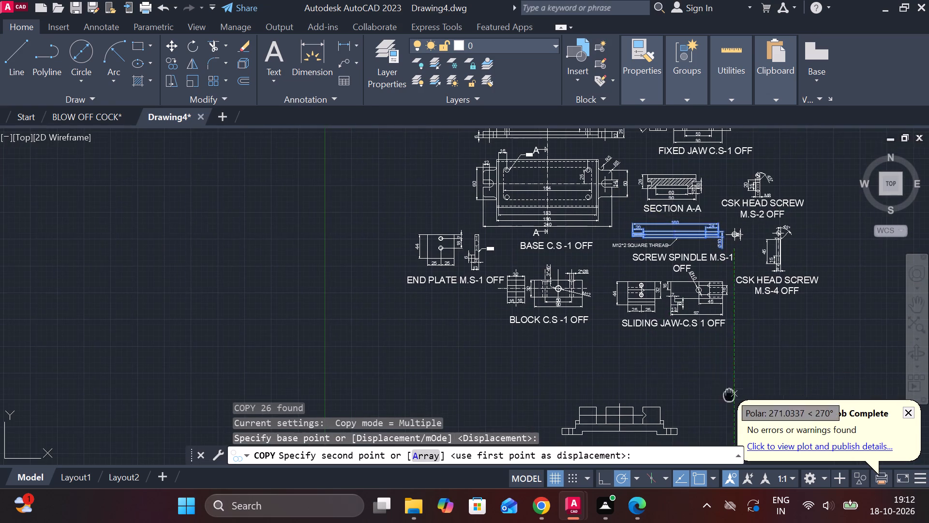
{"action": "middle_click_drag", "start_coordinate": [723, 394], "coordinate": [689, 284]}
{"action": "scroll", "coordinate": [650, 313], "scroll_direction": "up", "scroll_amount": 3}
{"action": "middle_click_drag", "start_coordinate": [633, 327], "coordinate": [827, 293]}
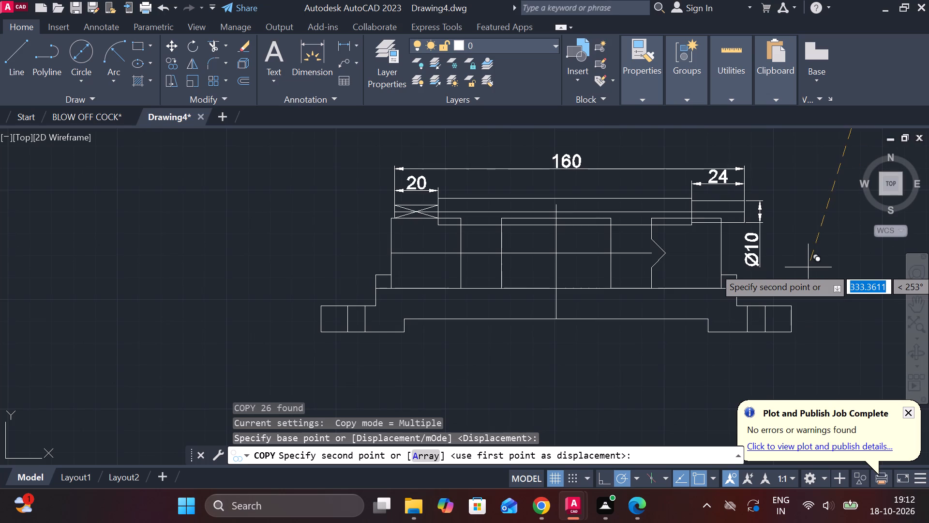
{"action": "middle_click_drag", "start_coordinate": [603, 336], "coordinate": [726, 361]}
{"action": "left_click", "coordinate": [489, 299]}
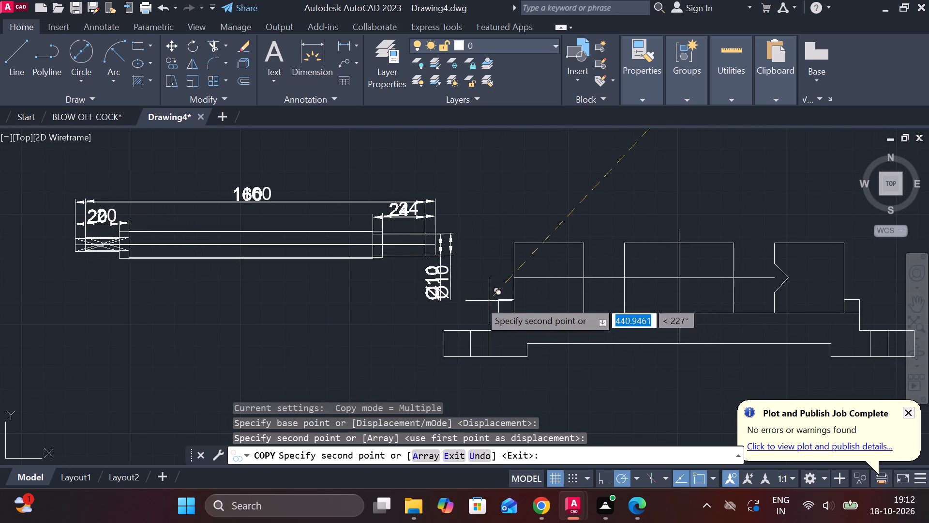
{"action": "key", "text": "Escape"}
Erase the Ø10, 24, 160 and 20 dimensions from the copied screw spindle.
{"action": "left_click", "coordinate": [444, 281]}
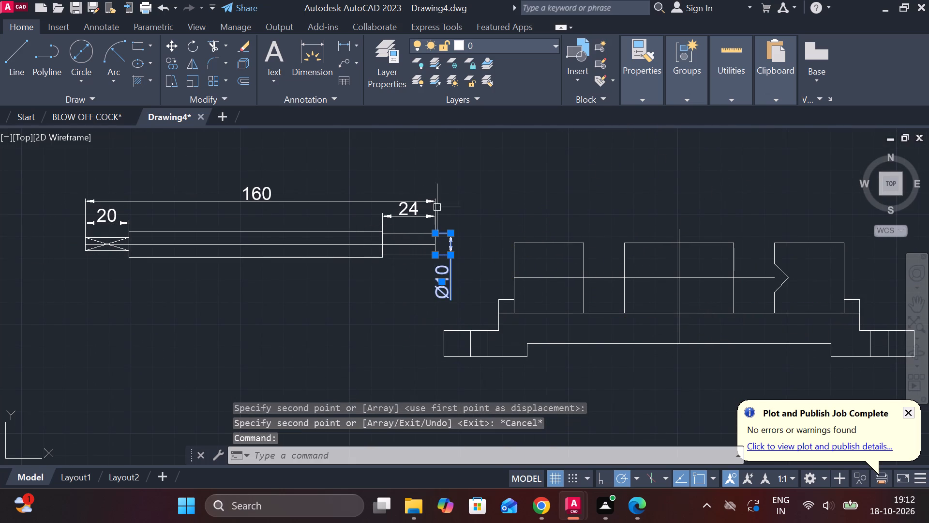
{"action": "left_click", "coordinate": [413, 214]}
{"action": "left_click", "coordinate": [357, 202]}
{"action": "type", "text": "E"}
{"action": "key", "text": "space"}
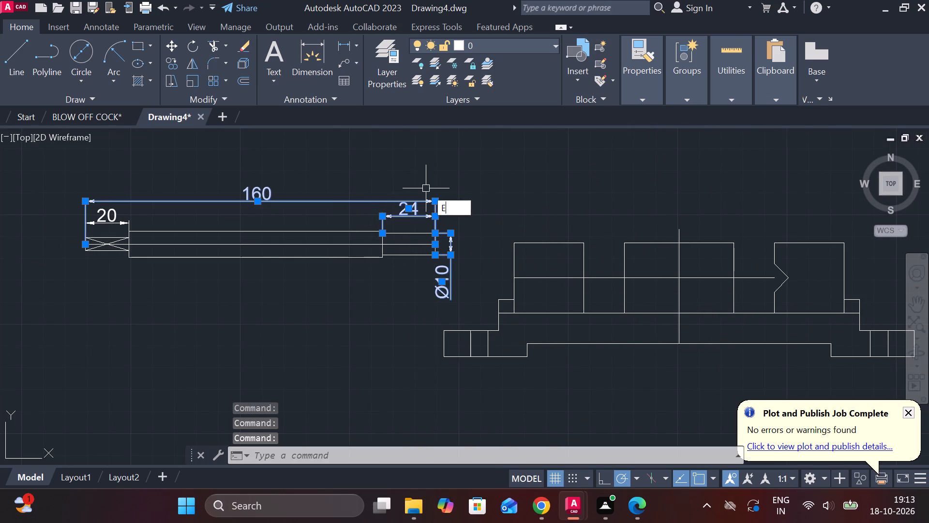
{"action": "middle_click_drag", "start_coordinate": [344, 269], "coordinate": [663, 294]}
{"action": "scroll", "coordinate": [553, 289], "scroll_direction": "down", "scroll_amount": 1}
{"action": "scroll", "coordinate": [500, 300], "scroll_direction": "up", "scroll_amount": 2}
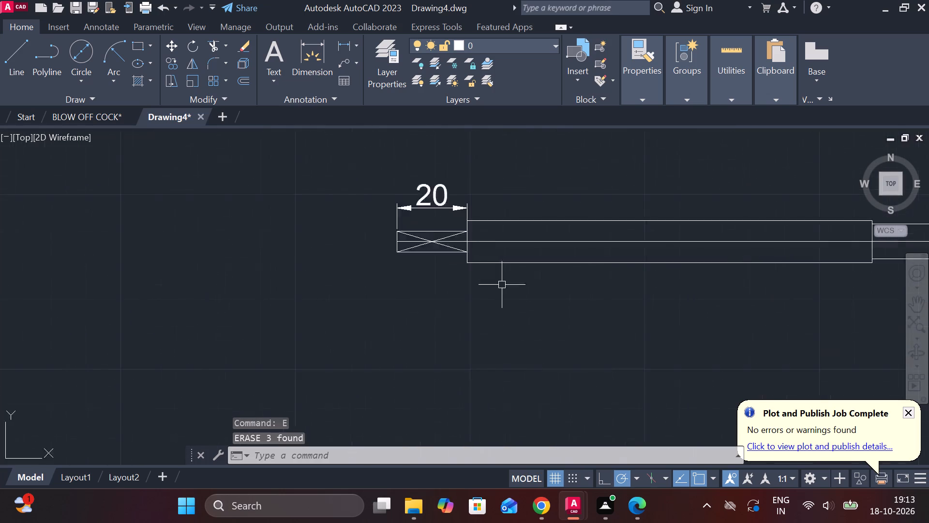
{"action": "left_click", "coordinate": [428, 192]}
{"action": "type", "text": "E"}
{"action": "key", "text": "space"}
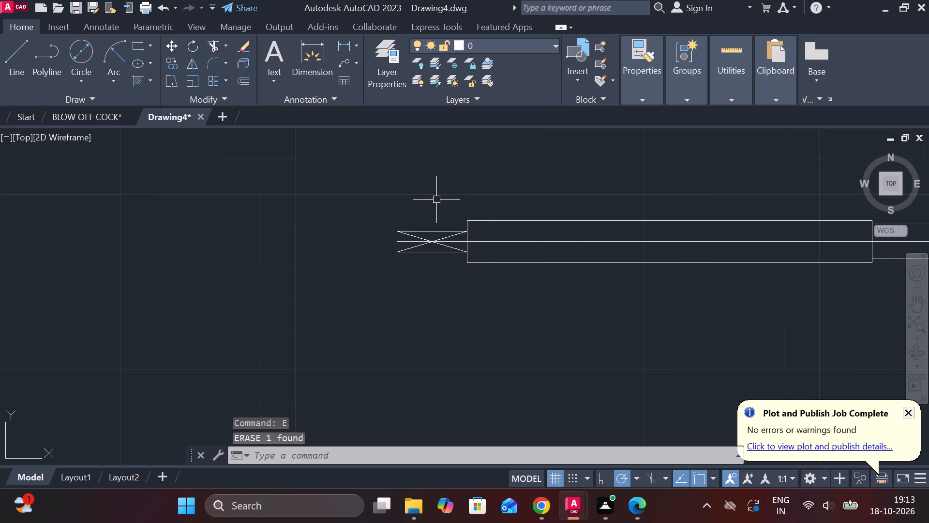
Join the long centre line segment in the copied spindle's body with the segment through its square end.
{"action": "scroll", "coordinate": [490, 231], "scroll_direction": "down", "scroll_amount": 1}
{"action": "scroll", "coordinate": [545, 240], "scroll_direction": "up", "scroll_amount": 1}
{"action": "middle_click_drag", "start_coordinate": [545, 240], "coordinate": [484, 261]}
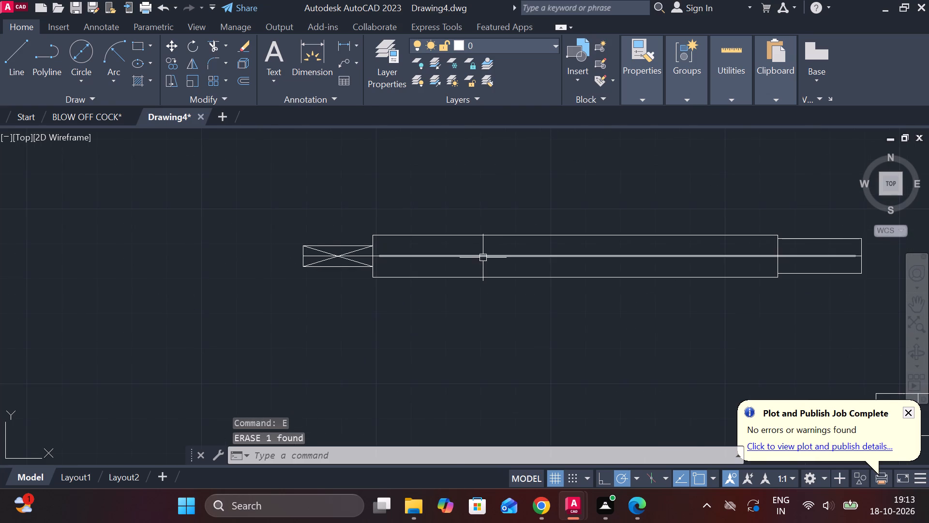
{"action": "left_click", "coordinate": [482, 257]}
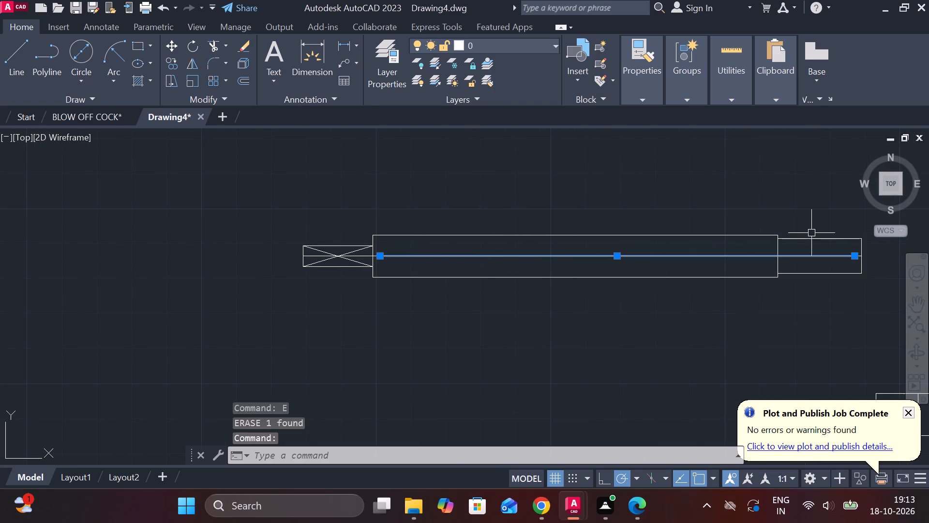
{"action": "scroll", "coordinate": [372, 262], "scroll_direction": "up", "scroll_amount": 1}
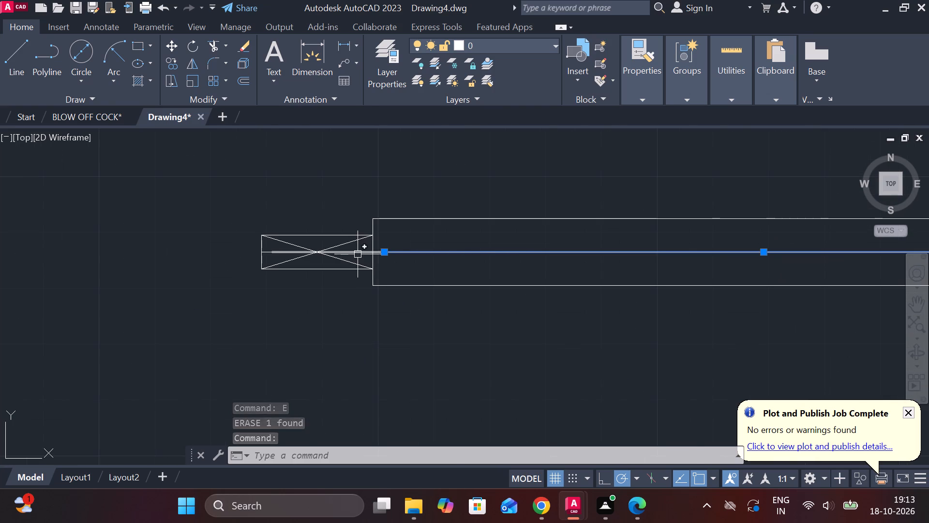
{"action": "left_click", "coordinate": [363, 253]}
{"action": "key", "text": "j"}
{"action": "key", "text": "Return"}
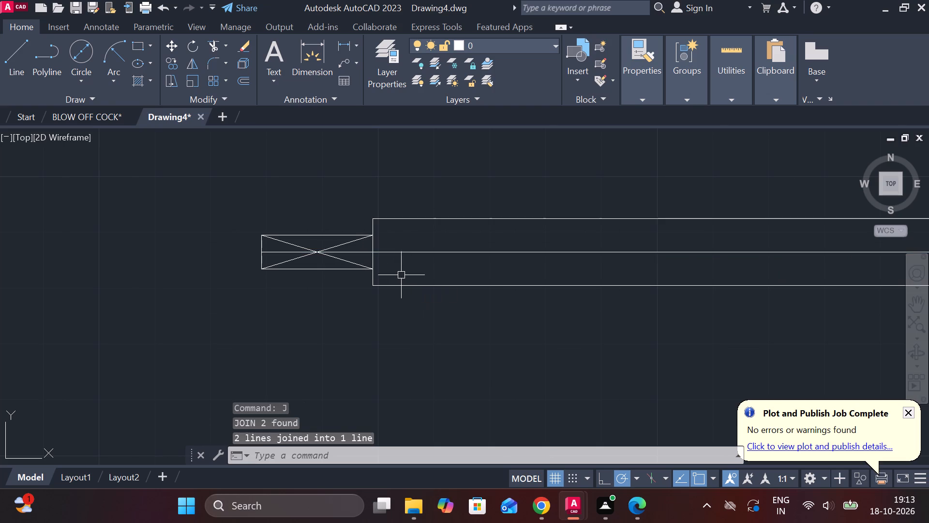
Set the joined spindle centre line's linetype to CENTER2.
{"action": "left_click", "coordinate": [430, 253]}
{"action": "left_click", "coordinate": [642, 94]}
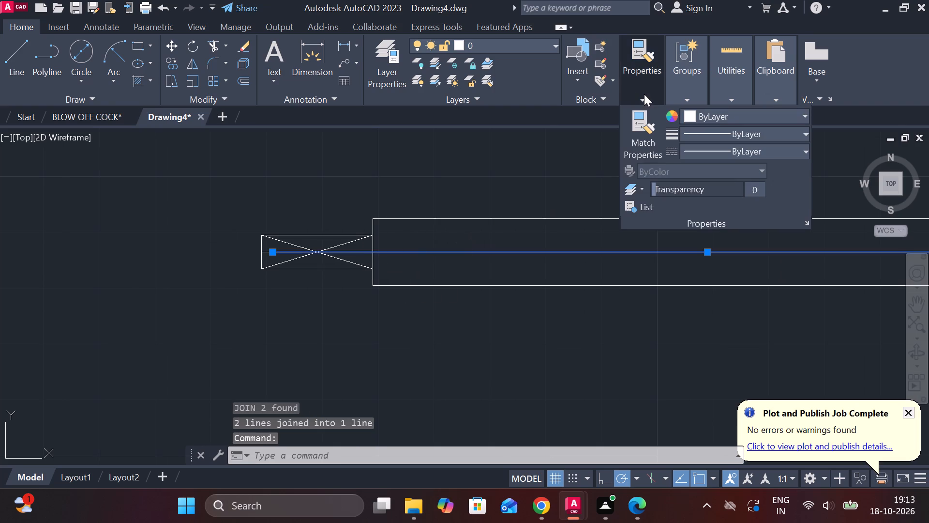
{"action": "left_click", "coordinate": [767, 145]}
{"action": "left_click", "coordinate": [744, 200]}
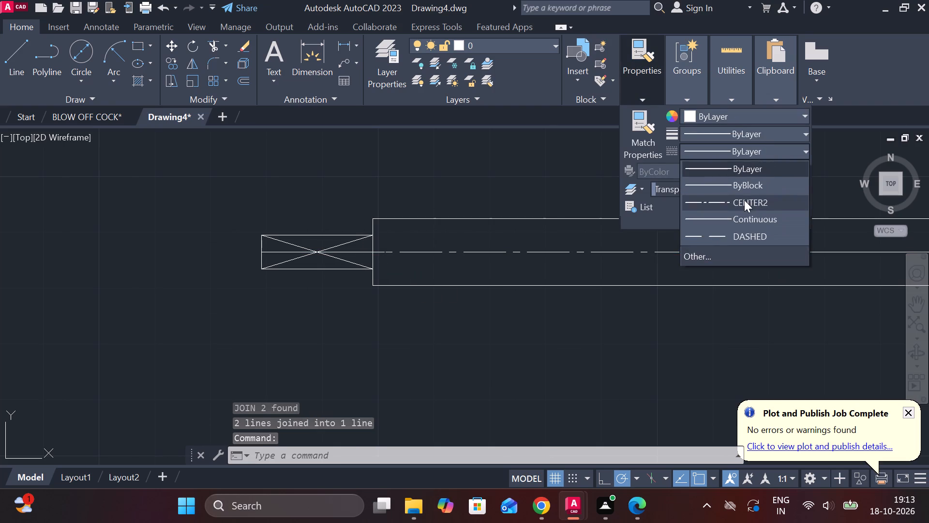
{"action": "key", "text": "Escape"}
Erase the centre line pieces running through the copied spindle's threaded body and its plain end.
{"action": "scroll", "coordinate": [659, 363], "scroll_direction": "down", "scroll_amount": 1}
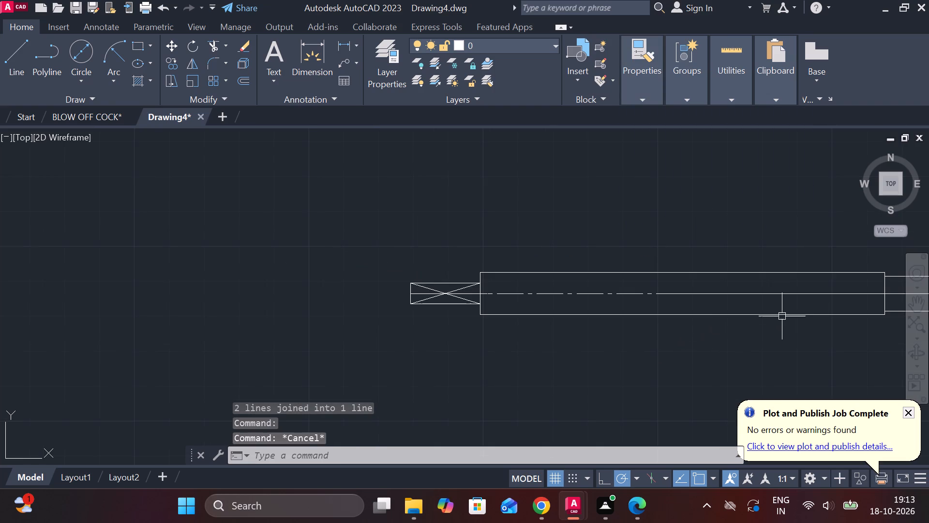
{"action": "middle_click_drag", "start_coordinate": [782, 316], "coordinate": [621, 338]}
{"action": "left_click", "coordinate": [595, 313]}
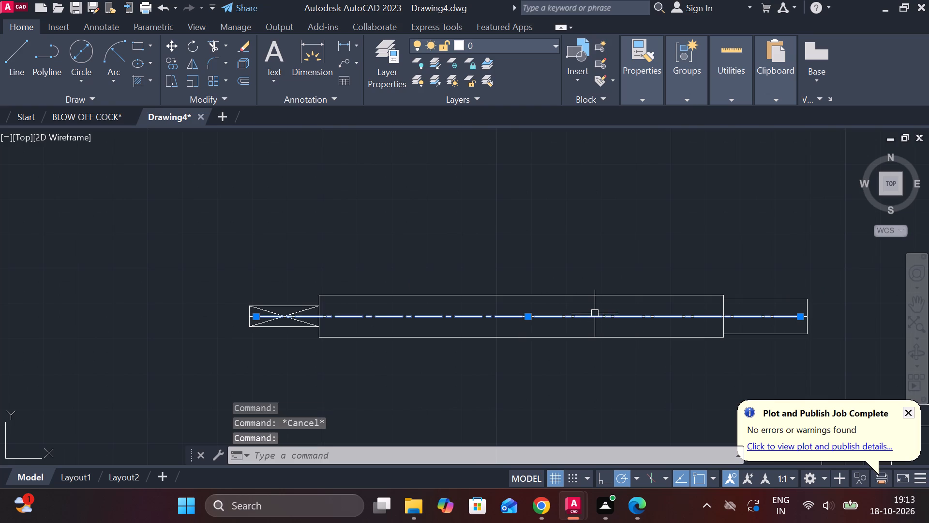
{"action": "type", "text": "E"}
{"action": "key", "text": "space"}
{"action": "left_click", "coordinate": [609, 315]}
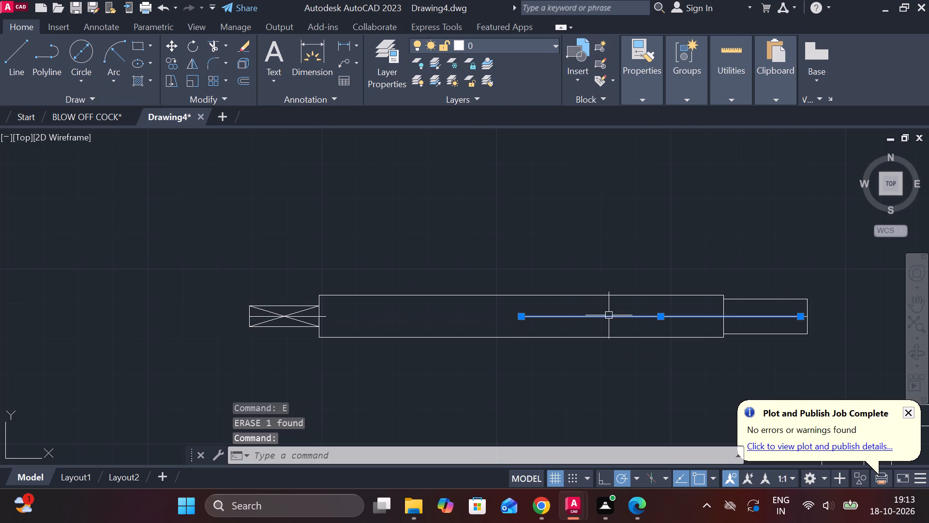
{"action": "type", "text": "E"}
{"action": "key", "text": "space"}
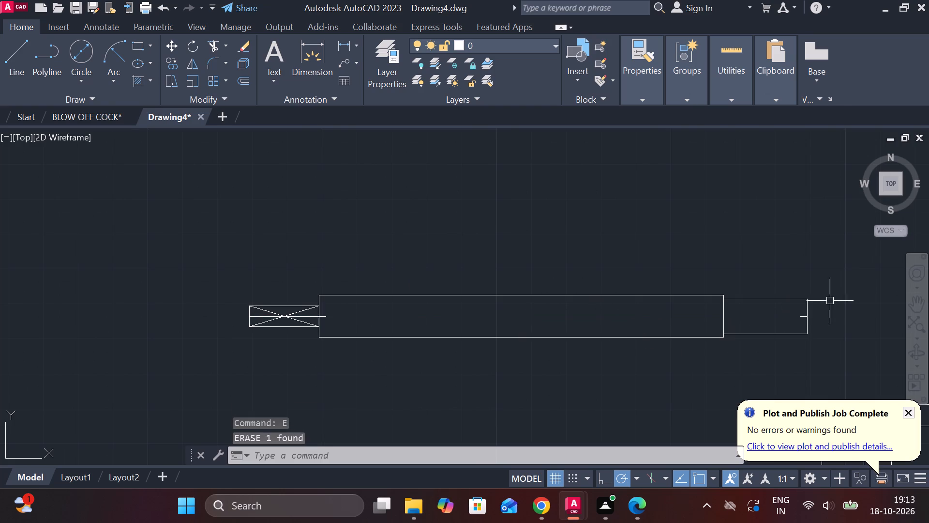
{"action": "scroll", "coordinate": [830, 304], "scroll_direction": "up", "scroll_amount": 2}
{"action": "left_click", "coordinate": [755, 338]}
{"action": "type", "text": "E"}
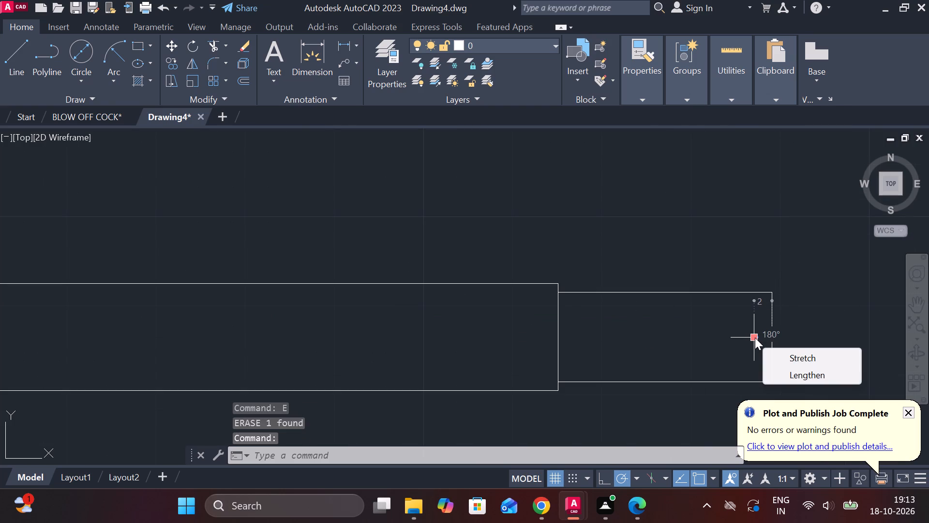
{"action": "key", "text": "space"}
{"action": "key", "text": "space"}
Erase the two remaining centre line pieces inside the copied spindle's crossed square end.
{"action": "scroll", "coordinate": [639, 348], "scroll_direction": "down", "scroll_amount": 2}
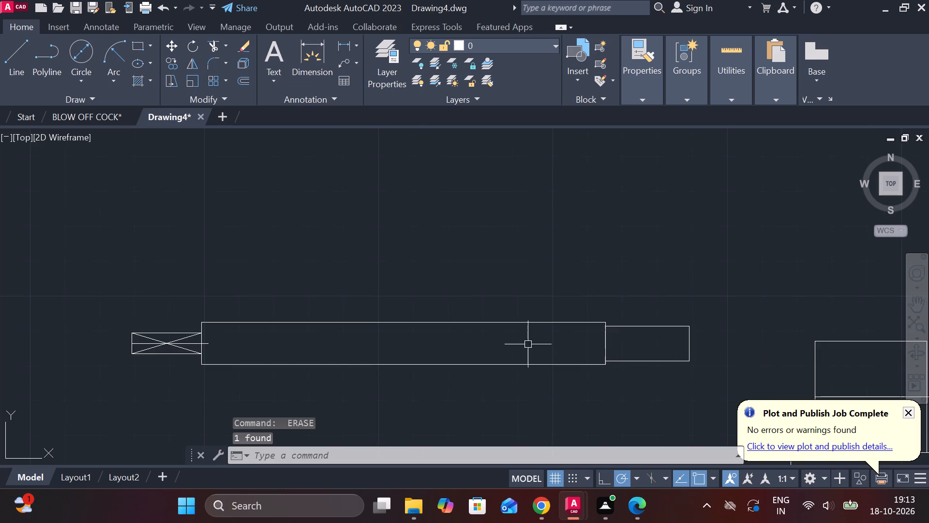
{"action": "middle_click_drag", "start_coordinate": [294, 351], "coordinate": [477, 354]}
{"action": "scroll", "coordinate": [466, 353], "scroll_direction": "up", "scroll_amount": 3}
{"action": "middle_click_drag", "start_coordinate": [342, 354], "coordinate": [741, 377]}
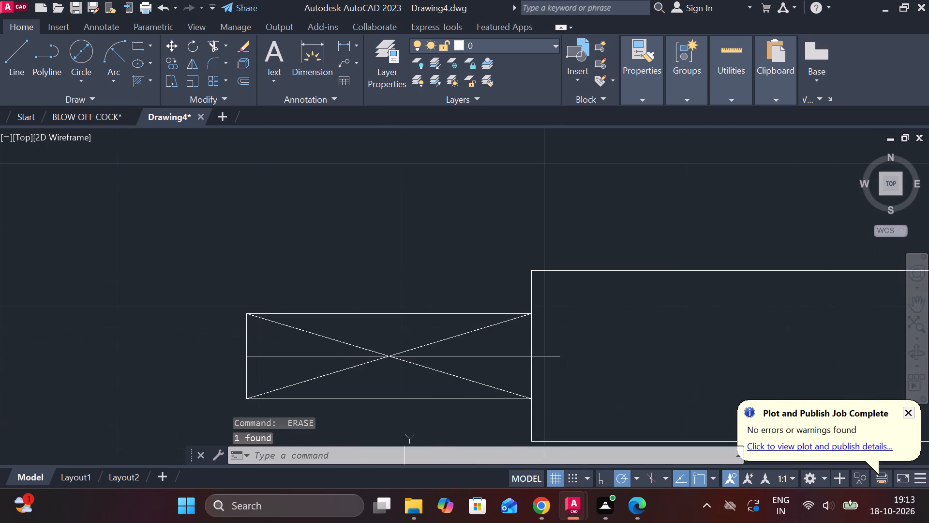
{"action": "left_click", "coordinate": [508, 355]}
{"action": "type", "text": "E"}
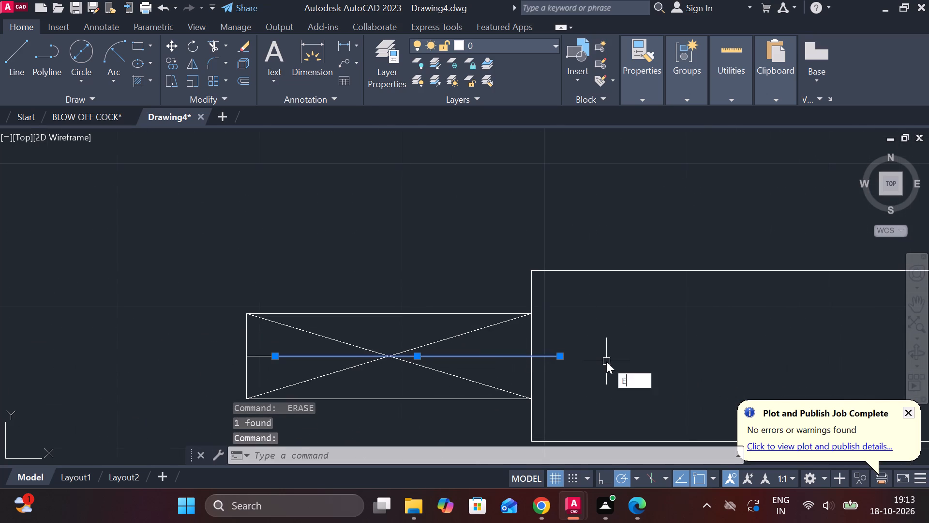
{"action": "key", "text": "space"}
{"action": "left_click", "coordinate": [273, 355]}
{"action": "type", "text": "E"}
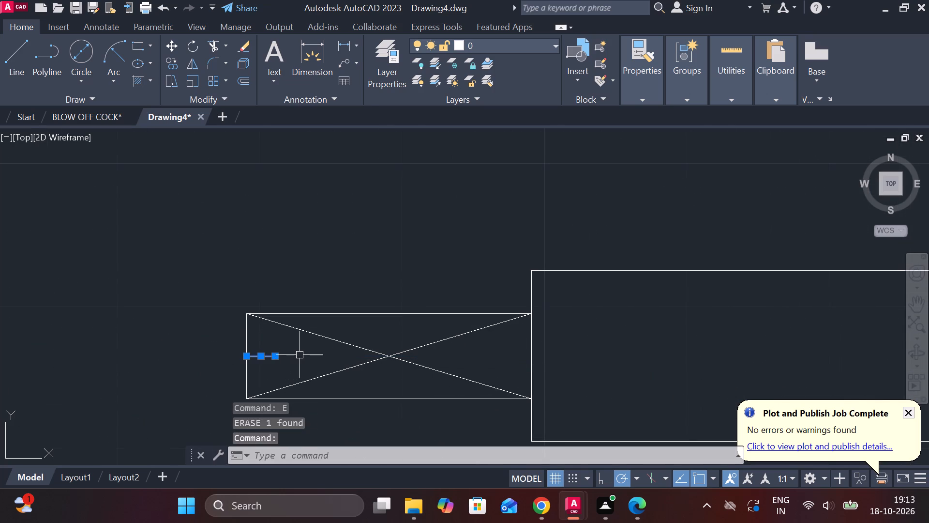
{"action": "key", "text": "space"}
Draw one horizontal centre line about 162.3 units long between the midpoints of the copied spindle's two end edges.
{"action": "key", "text": "l"}
{"action": "key", "text": "Return"}
{"action": "scroll", "coordinate": [299, 355], "scroll_direction": "down", "scroll_amount": 1}
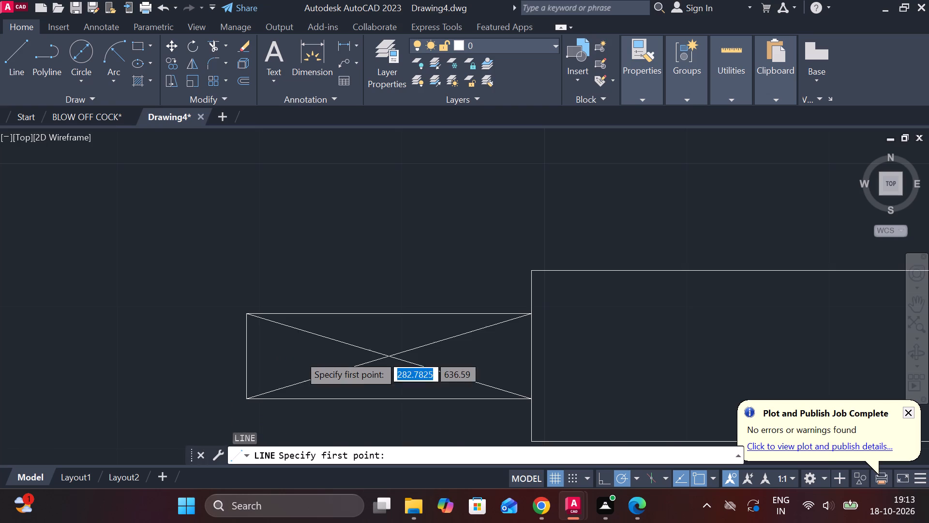
{"action": "scroll", "coordinate": [299, 355], "scroll_direction": "down", "scroll_amount": 1}
{"action": "left_click", "coordinate": [276, 355]}
{"action": "middle_click_drag", "start_coordinate": [513, 350], "coordinate": [437, 343]}
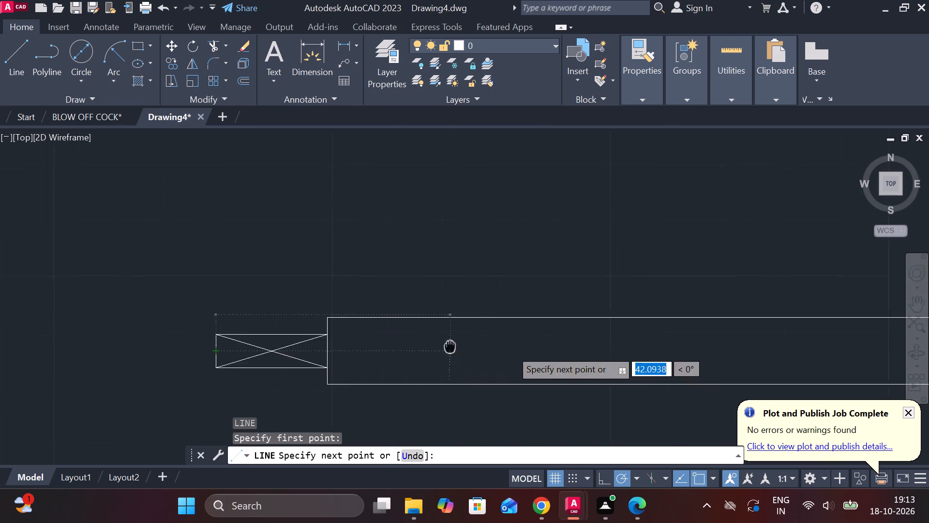
{"action": "middle_click_drag", "start_coordinate": [437, 343], "coordinate": [432, 341]}
{"action": "scroll", "coordinate": [562, 344], "scroll_direction": "down", "scroll_amount": 1}
{"action": "middle_click_drag", "start_coordinate": [604, 340], "coordinate": [451, 351]}
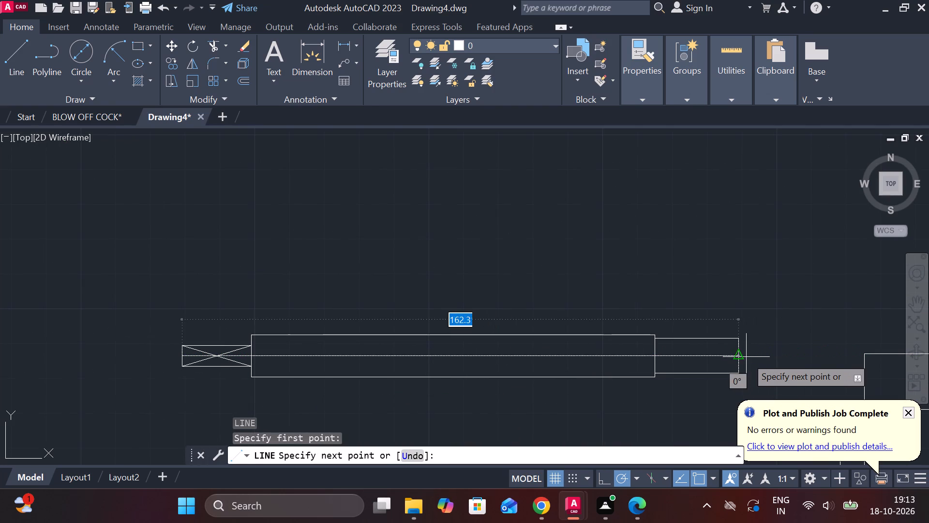
{"action": "left_click", "coordinate": [741, 353]}
{"action": "key", "text": "Escape"}
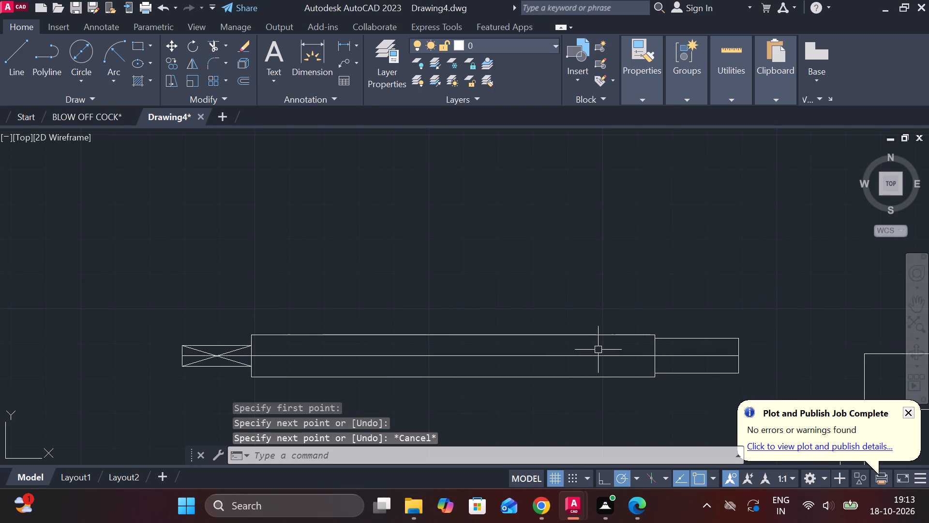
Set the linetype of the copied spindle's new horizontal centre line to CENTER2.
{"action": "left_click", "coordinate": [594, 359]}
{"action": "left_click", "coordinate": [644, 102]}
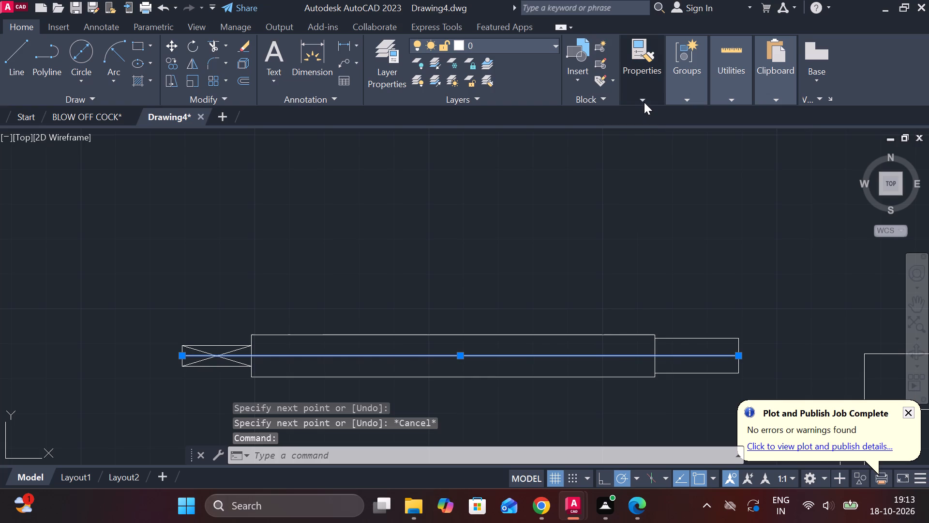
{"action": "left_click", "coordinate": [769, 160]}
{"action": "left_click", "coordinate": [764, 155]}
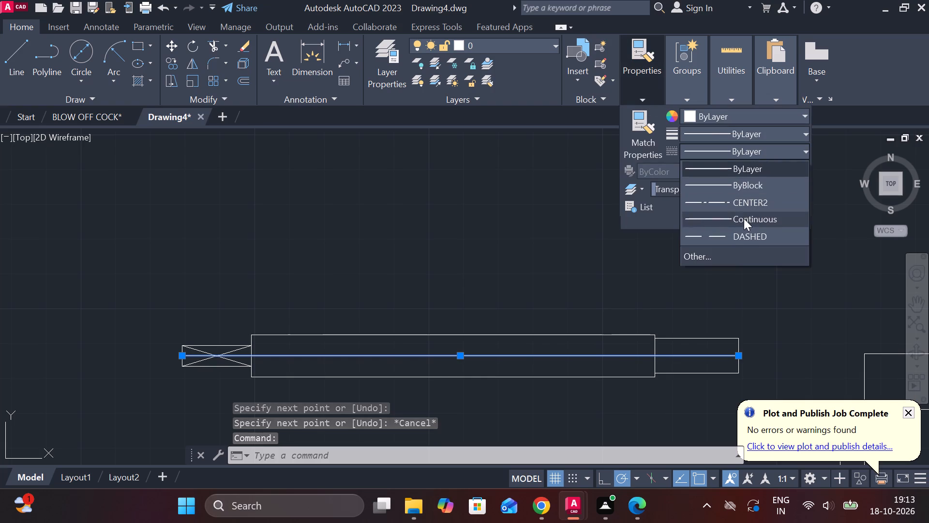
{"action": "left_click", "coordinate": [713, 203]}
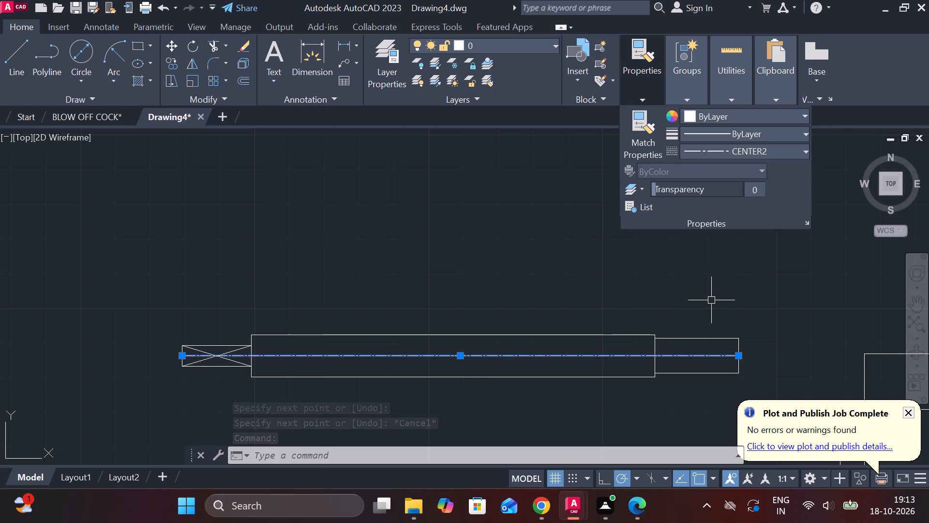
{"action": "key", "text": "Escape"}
Draw two crossing diagonal lines outward from the upper and lower corners of the copied spindle's plain end.
{"action": "scroll", "coordinate": [711, 300], "scroll_direction": "down", "scroll_amount": 1}
{"action": "middle_click_drag", "start_coordinate": [718, 317], "coordinate": [607, 243]}
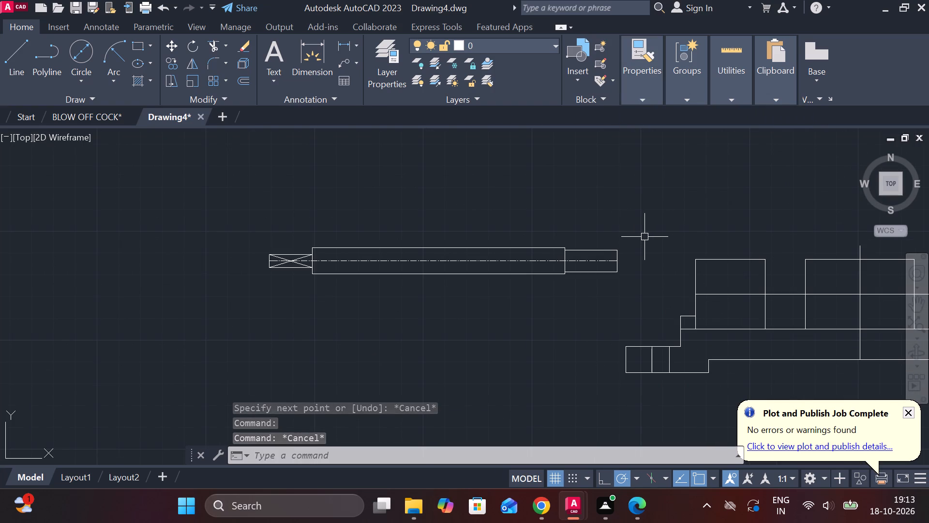
{"action": "middle_click_drag", "start_coordinate": [644, 237], "coordinate": [548, 269]}
{"action": "key", "text": "l"}
{"action": "key", "text": "Return"}
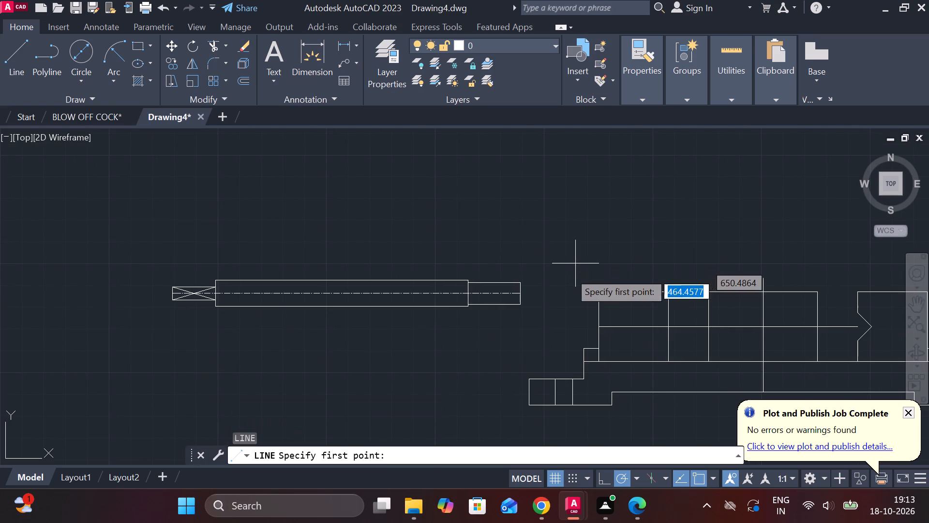
{"action": "left_click", "coordinate": [518, 281]}
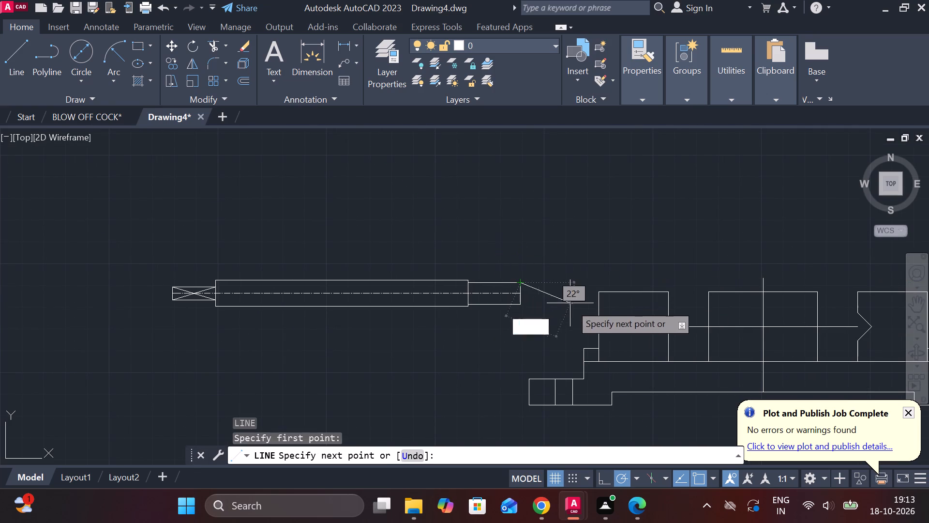
{"action": "left_click", "coordinate": [560, 320]}
{"action": "key", "text": "Escape"}
{"action": "key", "text": "space"}
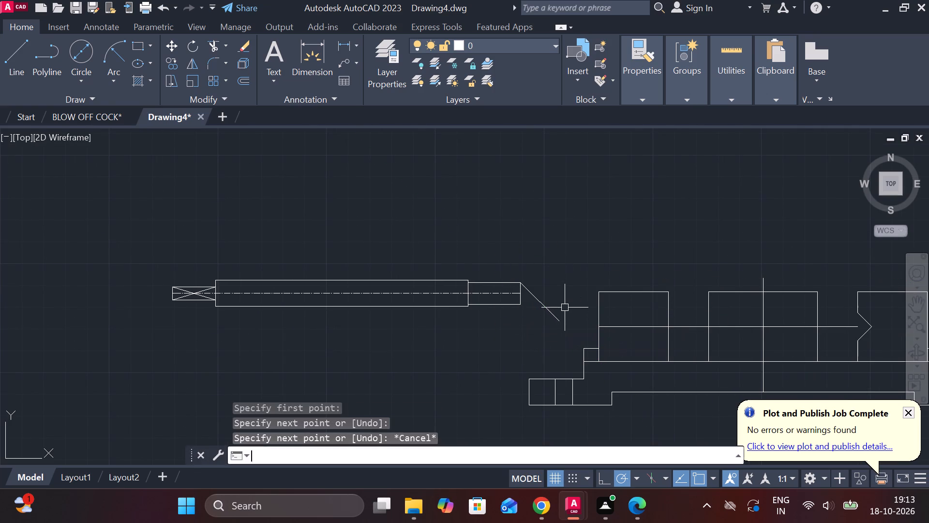
{"action": "left_click", "coordinate": [516, 304]}
{"action": "left_click", "coordinate": [563, 257]}
{"action": "key", "text": "Escape"}
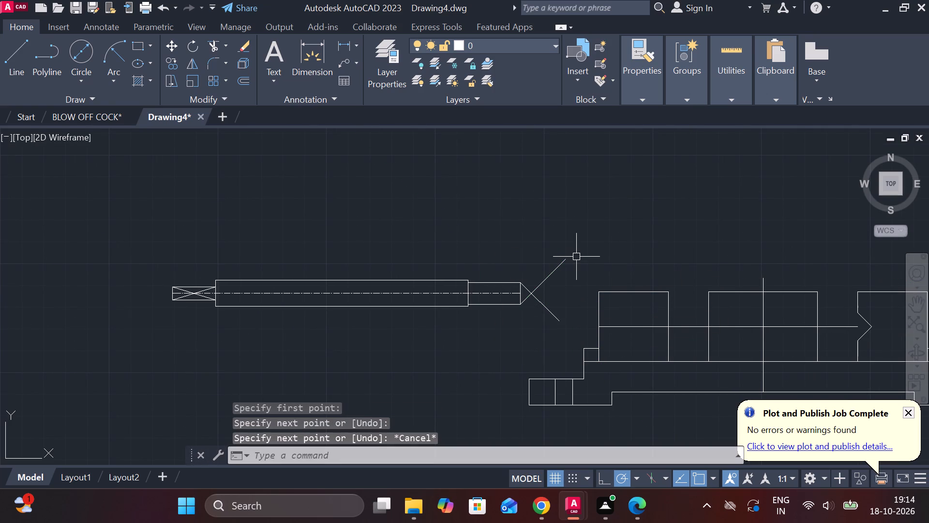
Trim the diagonals beyond their crossing so the spindle's plain end finishes in a point.
{"action": "type", "text": "TR"}
{"action": "key", "text": "space"}
{"action": "left_click_drag", "start_coordinate": [553, 251], "coordinate": [554, 316]}
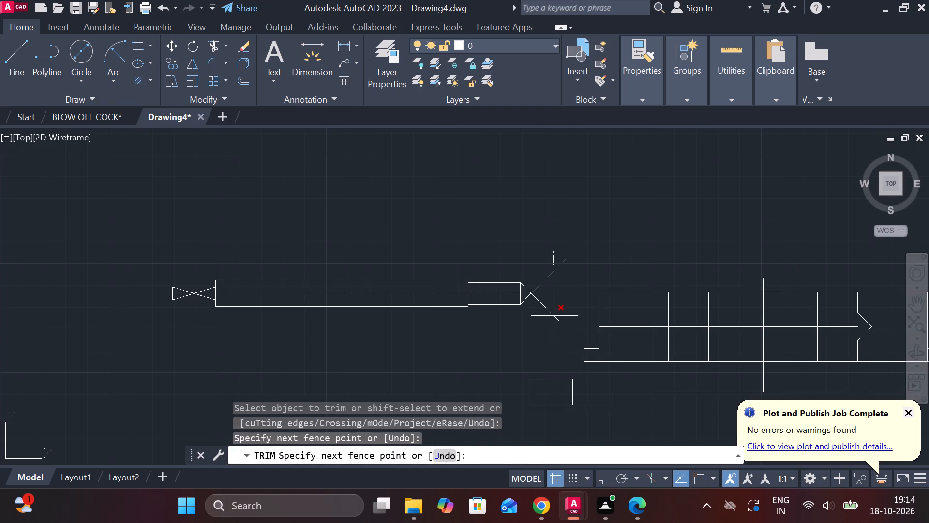
{"action": "left_click_drag", "start_coordinate": [554, 316], "coordinate": [528, 338]}
{"action": "key", "text": "Escape"}
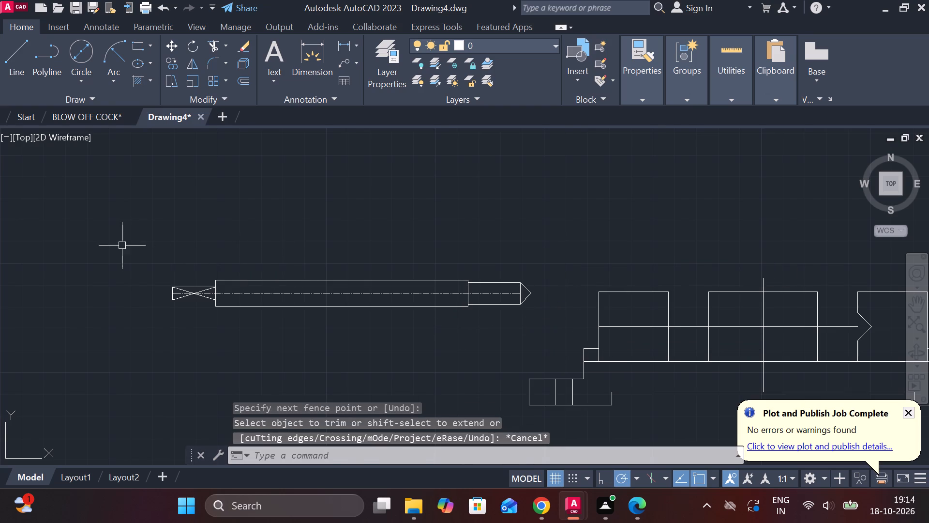
Move the whole spindle copy from its plain end edge's midpoint to the assembly's vertical and horizontal centre line intersection in the middle block.
{"action": "left_click_drag", "start_coordinate": [121, 246], "coordinate": [201, 270]}
{"action": "left_click", "coordinate": [547, 323]}
{"action": "key", "text": "m"}
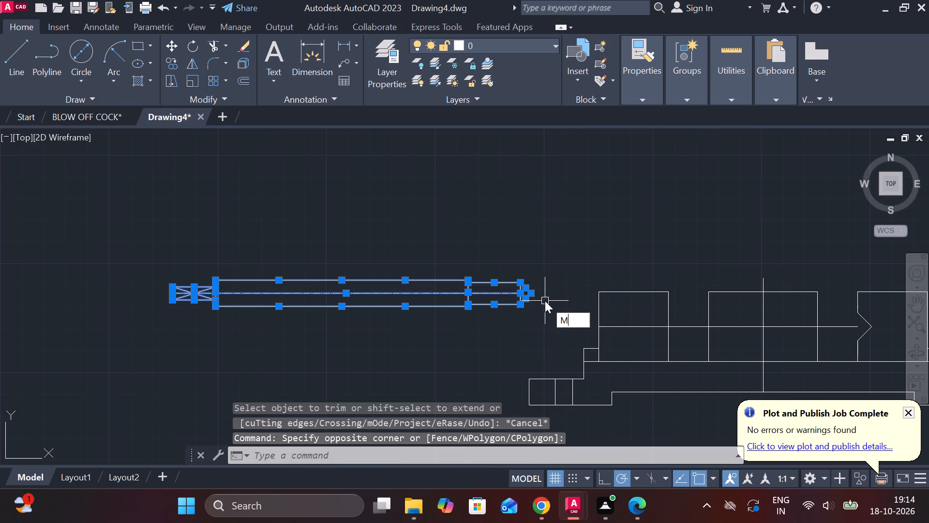
{"action": "key", "text": "Return"}
{"action": "scroll", "coordinate": [545, 301], "scroll_direction": "up", "scroll_amount": 2}
{"action": "left_click", "coordinate": [479, 287]}
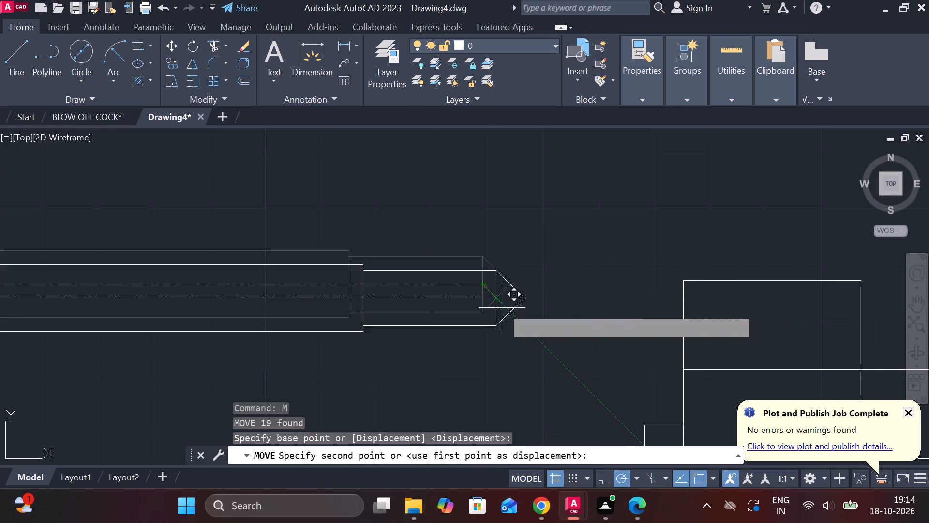
{"action": "scroll", "coordinate": [502, 308], "scroll_direction": "down", "scroll_amount": 2}
{"action": "middle_click_drag", "start_coordinate": [750, 352], "coordinate": [636, 357]}
{"action": "scroll", "coordinate": [623, 321], "scroll_direction": "up", "scroll_amount": 2}
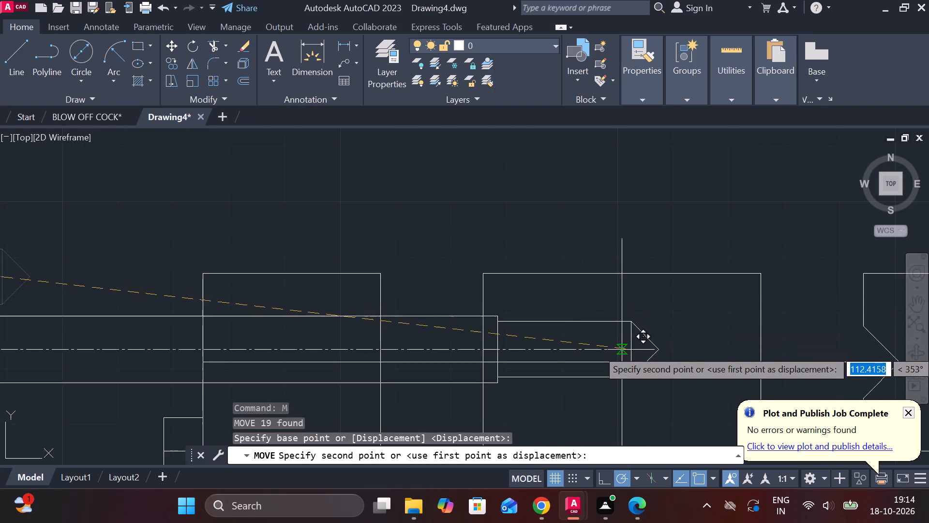
{"action": "left_click", "coordinate": [624, 361]}
{"action": "scroll", "coordinate": [702, 339], "scroll_direction": "down", "scroll_amount": 2}
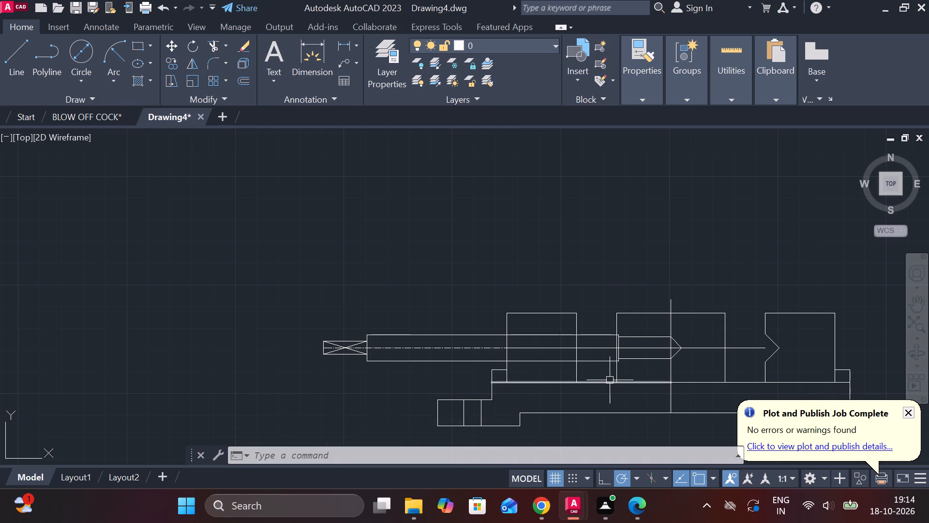
Trim away the spindle's shoulder edge and the threaded body's outline where they project past the middle block's near vertical edge.
{"action": "scroll", "coordinate": [653, 320], "scroll_direction": "up", "scroll_amount": 2}
{"action": "middle_click_drag", "start_coordinate": [636, 383], "coordinate": [637, 376]}
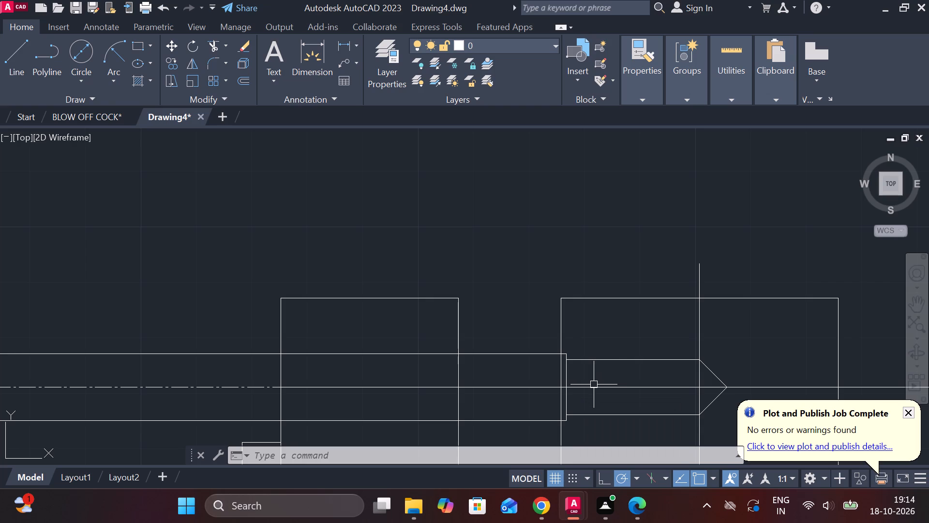
{"action": "middle_click_drag", "start_coordinate": [604, 380], "coordinate": [608, 381]}
{"action": "middle_click_drag", "start_coordinate": [608, 381], "coordinate": [611, 381]}
{"action": "scroll", "coordinate": [594, 361], "scroll_direction": "up", "scroll_amount": 1}
{"action": "type", "text": "TR"}
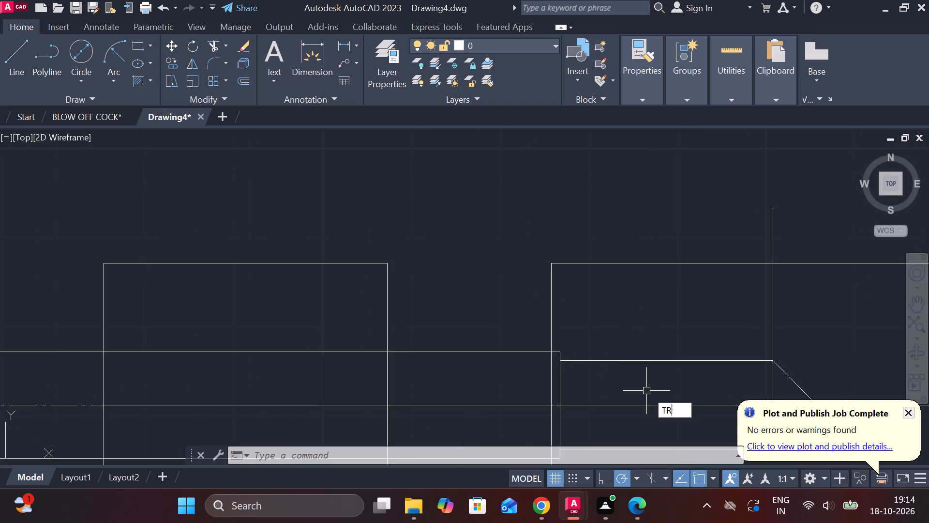
{"action": "key", "text": "space"}
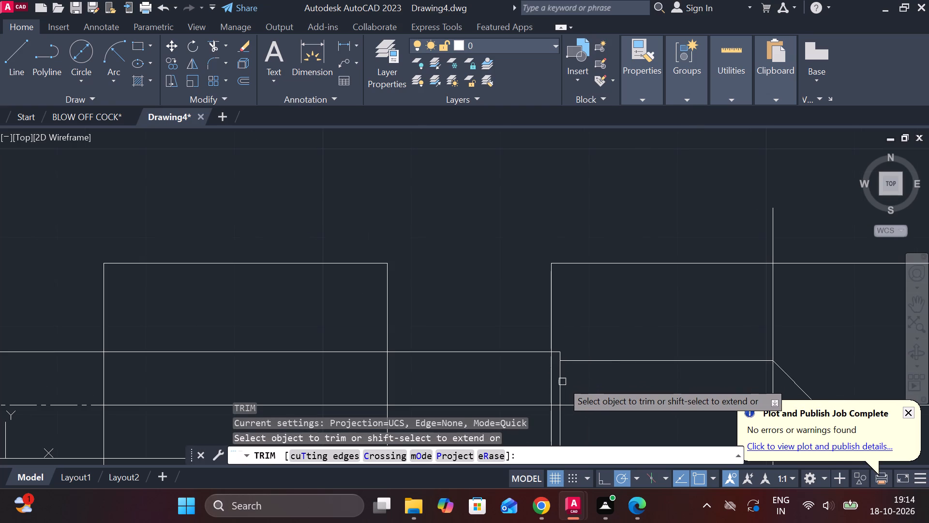
{"action": "left_click", "coordinate": [562, 382]}
{"action": "left_click", "coordinate": [562, 353]}
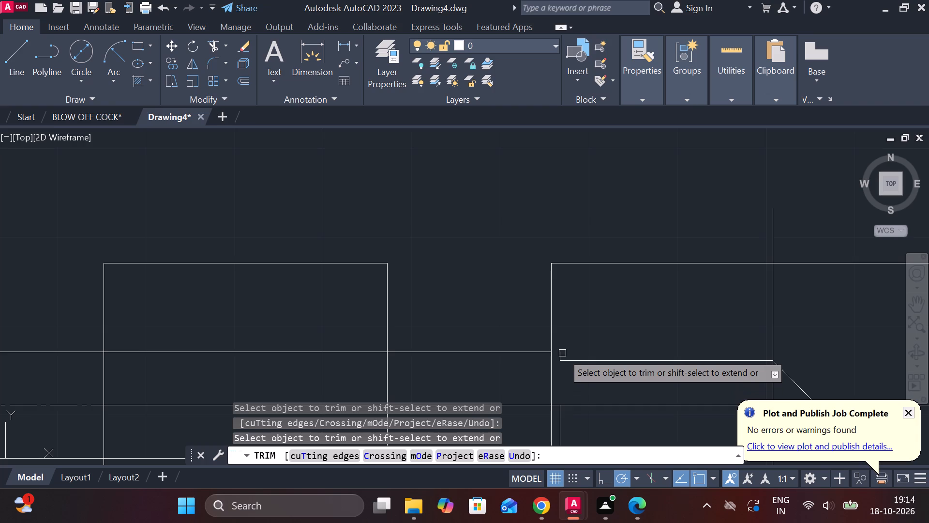
{"action": "left_click", "coordinate": [562, 351]}
{"action": "middle_click_drag", "start_coordinate": [573, 353], "coordinate": [576, 266]}
{"action": "left_click", "coordinate": [565, 341]}
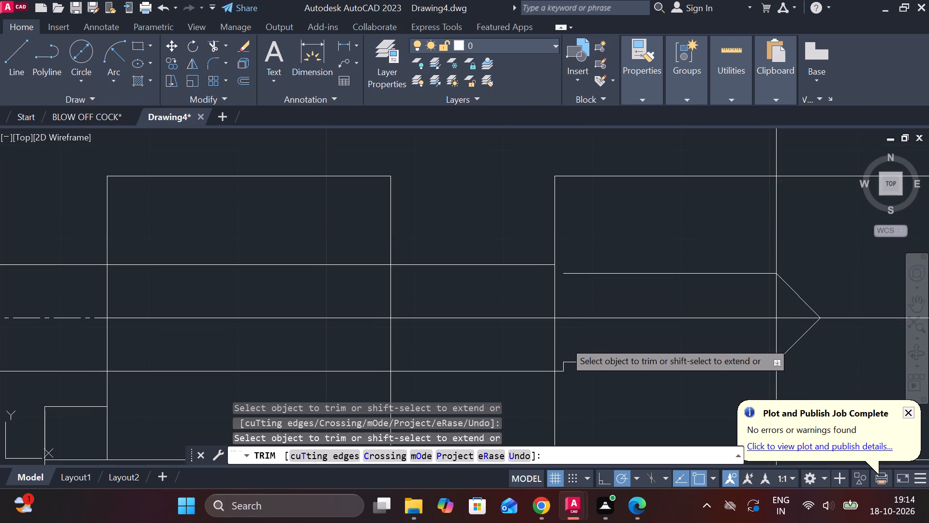
{"action": "scroll", "coordinate": [568, 363], "scroll_direction": "up", "scroll_amount": 2}
{"action": "left_click", "coordinate": [556, 374]}
{"action": "key", "text": "grave"}
{"action": "scroll", "coordinate": [597, 383], "scroll_direction": "down", "scroll_amount": 1}
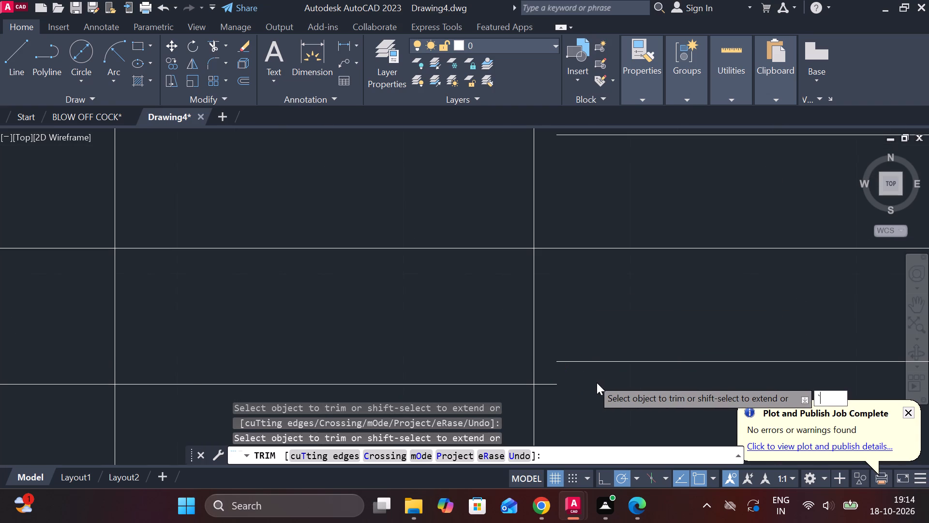
{"action": "key", "text": "Escape"}
{"action": "type", "text": "TR"}
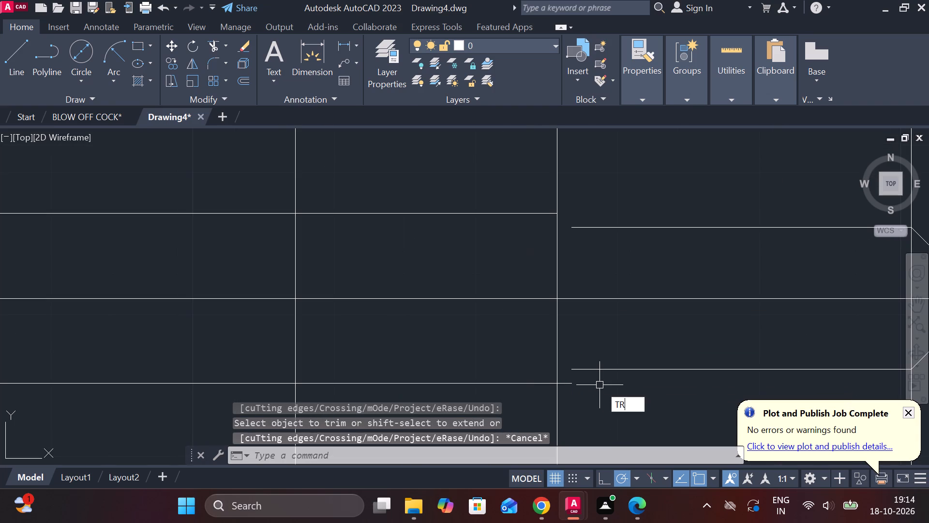
{"action": "key", "text": "space"}
{"action": "left_click", "coordinate": [568, 383]}
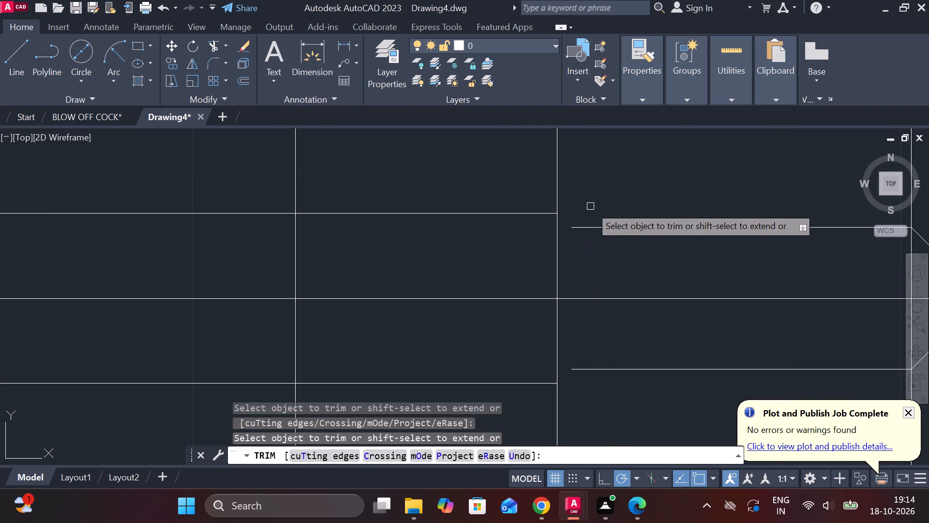
Extend the spindle plain end's upper and lower lines back to the middle block's near vertical edge.
{"action": "key", "text": "Escape"}
{"action": "type", "text": "EX"}
{"action": "key", "text": "space"}
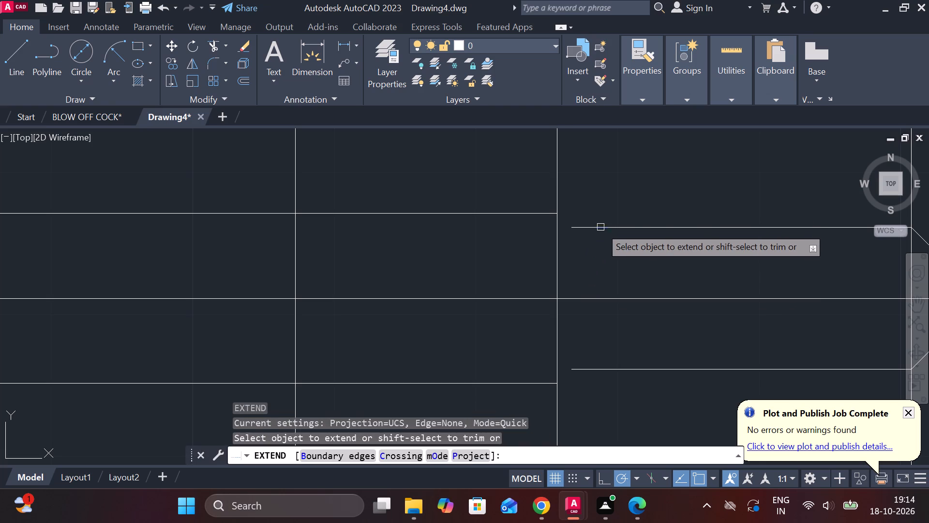
{"action": "left_click", "coordinate": [600, 227]}
{"action": "left_click", "coordinate": [600, 373]}
{"action": "scroll", "coordinate": [600, 369], "scroll_direction": "down", "scroll_amount": 2}
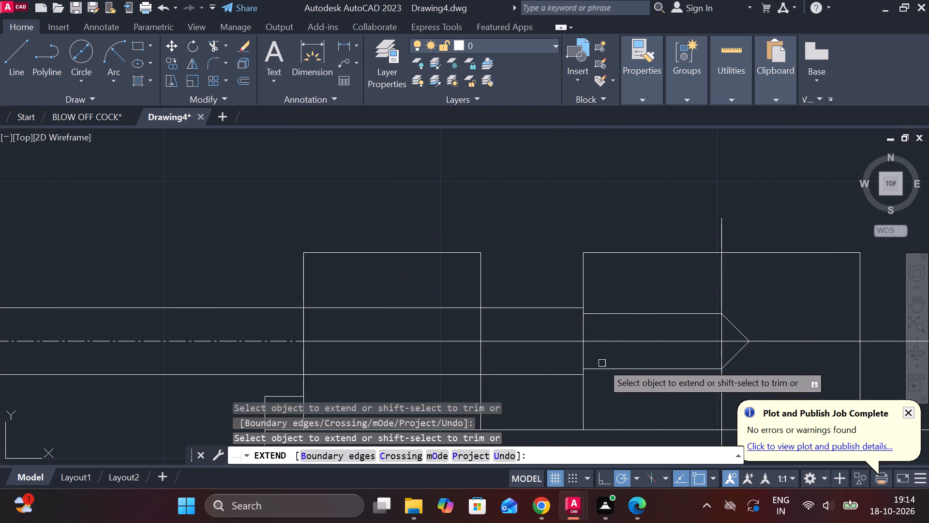
{"action": "key", "text": "Escape"}
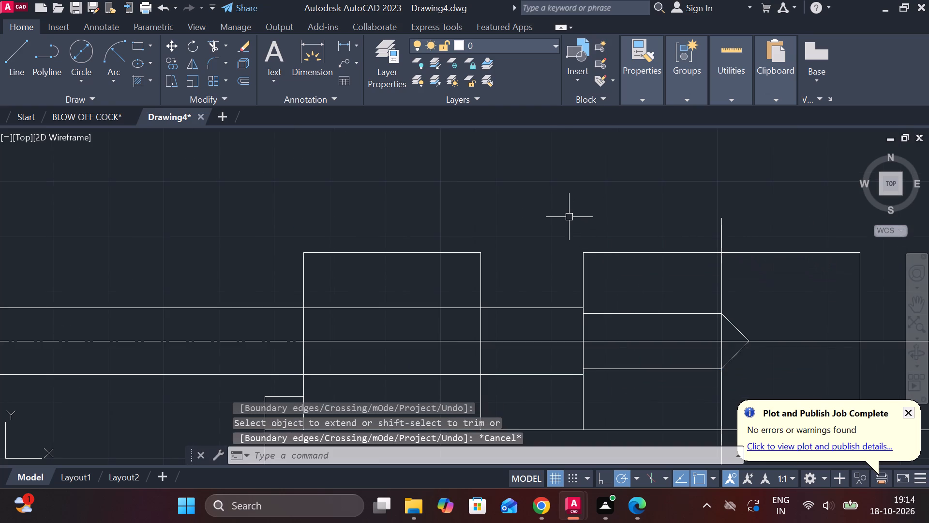
Erase the two overlapping horizontal centre lines running through the spindle and the assembly's blocks.
{"action": "scroll", "coordinate": [567, 216], "scroll_direction": "down", "scroll_amount": 1}
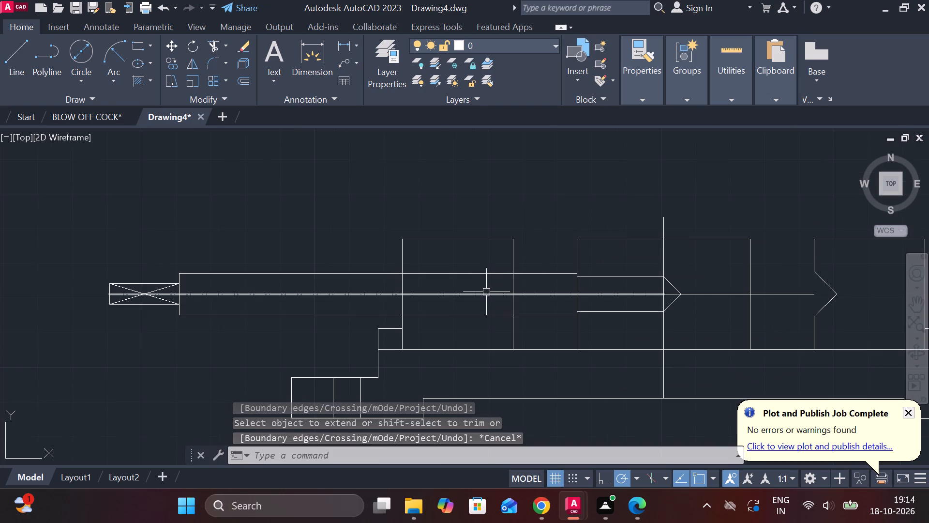
{"action": "left_click", "coordinate": [485, 293]}
{"action": "type", "text": "E"}
{"action": "key", "text": "space"}
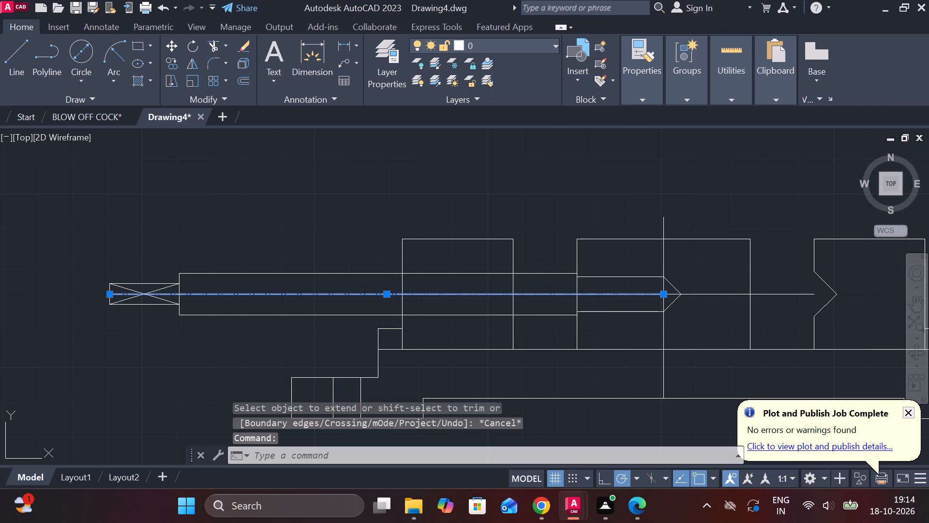
{"action": "left_click", "coordinate": [533, 294]}
{"action": "type", "text": "E"}
{"action": "key", "text": "space"}
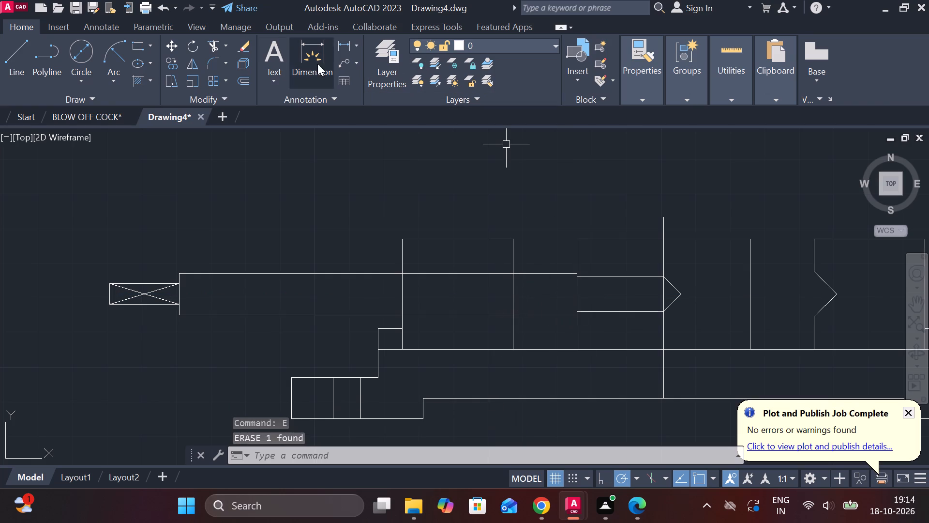
Draw one horizontal centre line about 179 units long along the spindle axis, from beyond its square end to past its pointed tip.
{"action": "left_click", "coordinate": [6, 54]}
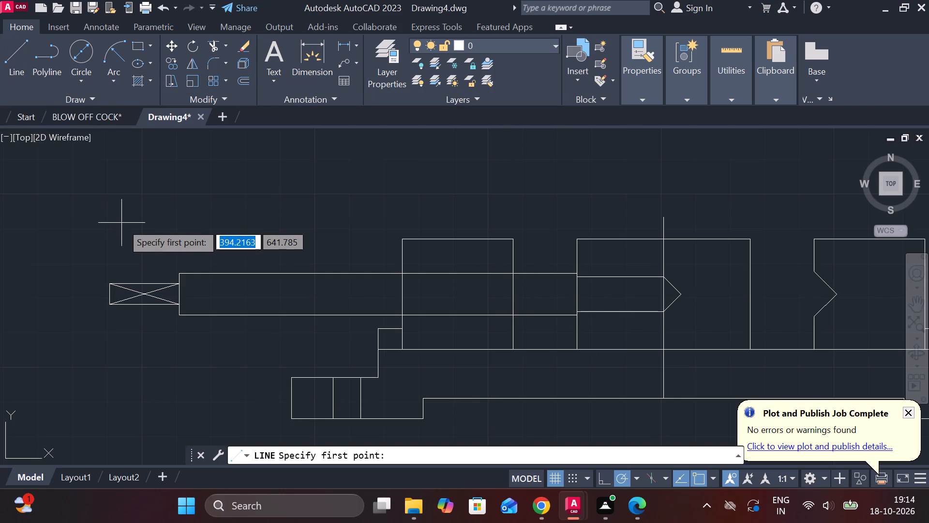
{"action": "middle_click_drag", "start_coordinate": [165, 285], "coordinate": [249, 261]}
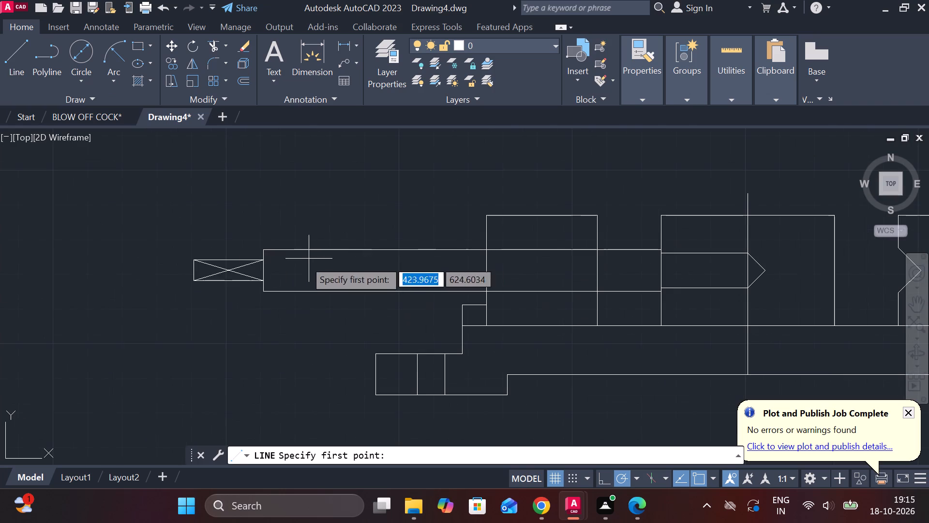
{"action": "left_click", "coordinate": [182, 271]}
{"action": "middle_click_drag", "start_coordinate": [385, 271], "coordinate": [352, 273]}
{"action": "middle_click_drag", "start_coordinate": [727, 272], "coordinate": [609, 285]}
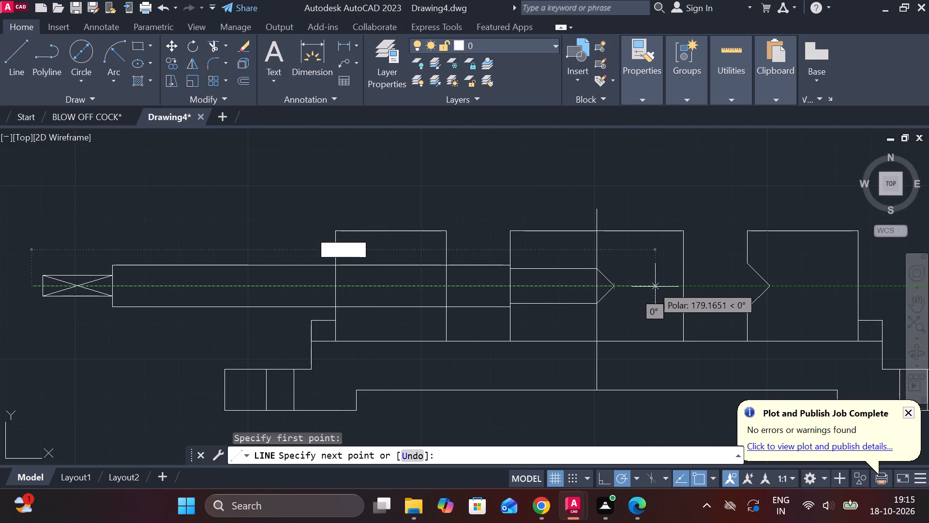
{"action": "left_click", "coordinate": [657, 287]}
{"action": "key", "text": "Escape"}
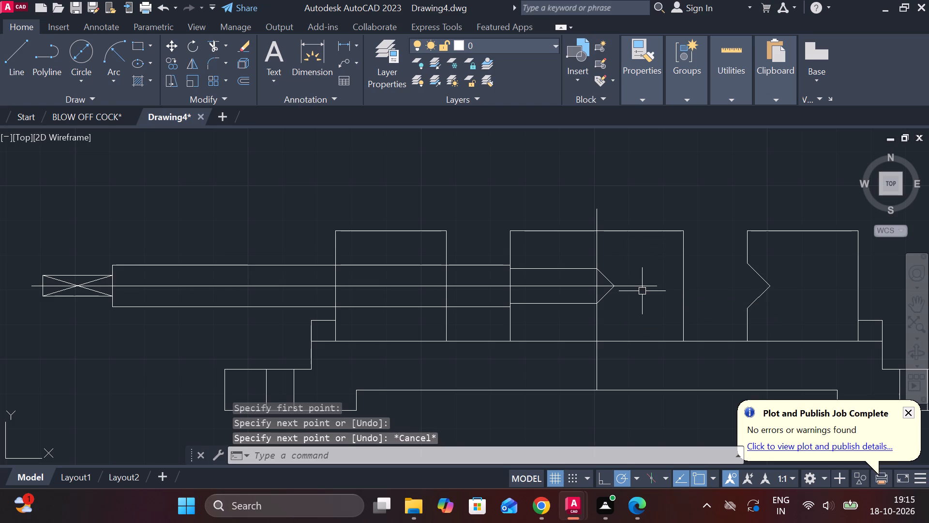
Change the linetype of the spindle's horizontal axis and the middle block's vertical centre line to CENTER2.
{"action": "left_click", "coordinate": [640, 287]}
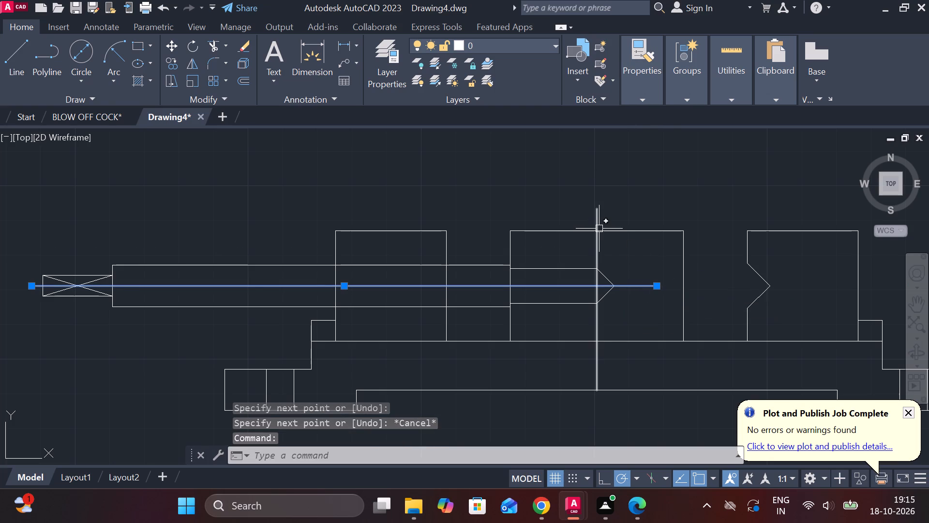
{"action": "left_click", "coordinate": [597, 226]}
{"action": "left_click", "coordinate": [653, 100]}
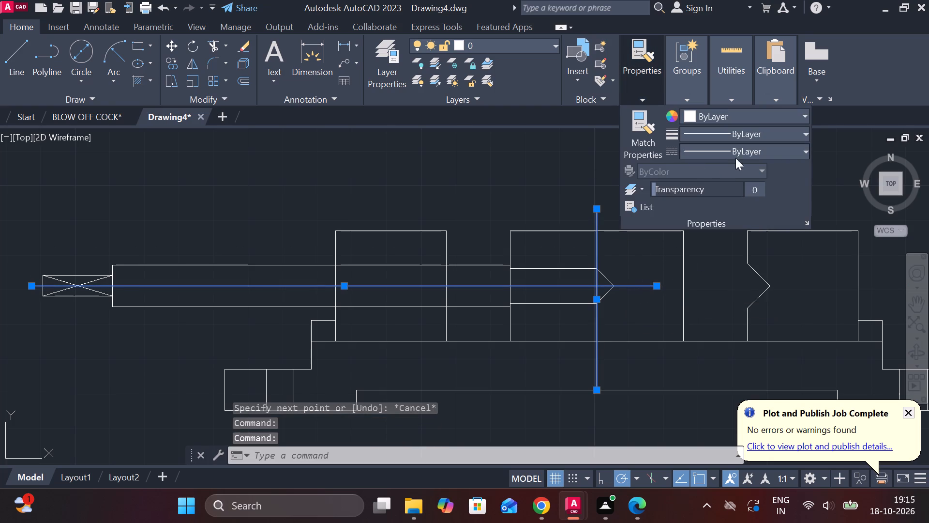
{"action": "left_click", "coordinate": [734, 150]}
{"action": "left_click", "coordinate": [749, 197]}
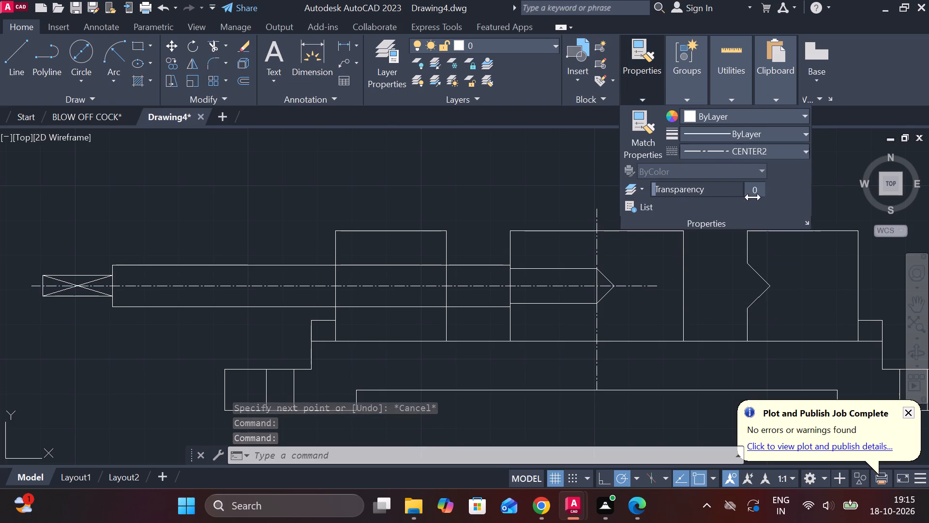
{"action": "key", "text": "Escape"}
Add horizontal linear dimensions above the spindle's support block and the middle block for their widths.
{"action": "scroll", "coordinate": [672, 305], "scroll_direction": "down", "scroll_amount": 2}
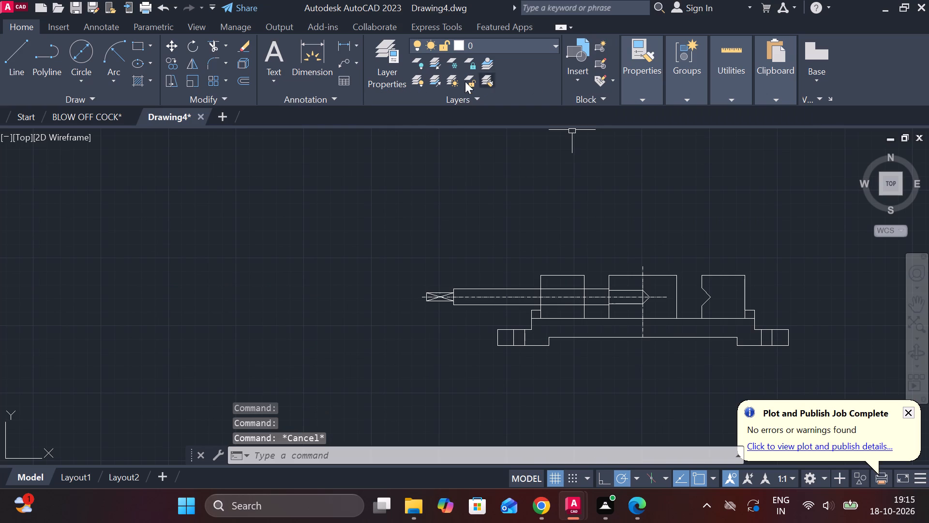
{"action": "left_click", "coordinate": [344, 44]}
{"action": "scroll", "coordinate": [538, 292], "scroll_direction": "up", "scroll_amount": 2}
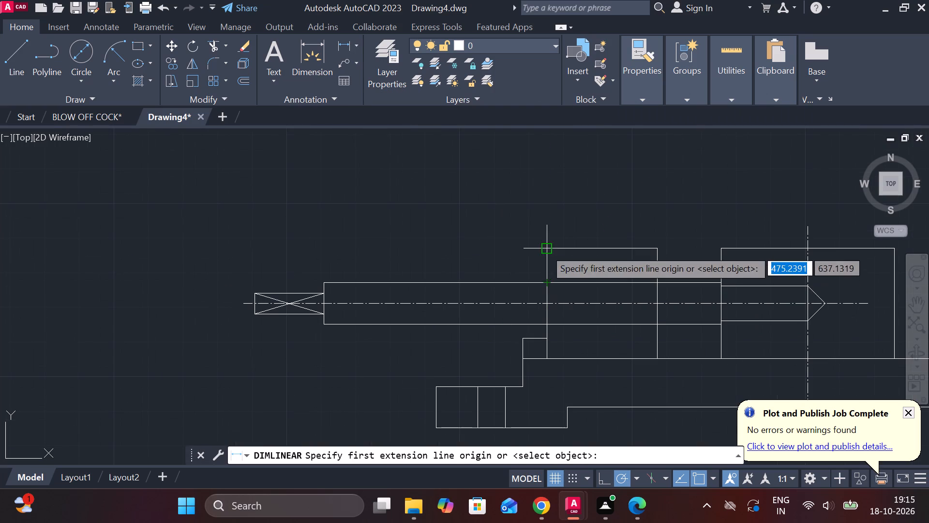
{"action": "left_click", "coordinate": [545, 249]}
{"action": "left_click", "coordinate": [652, 249]}
{"action": "left_click", "coordinate": [633, 213]}
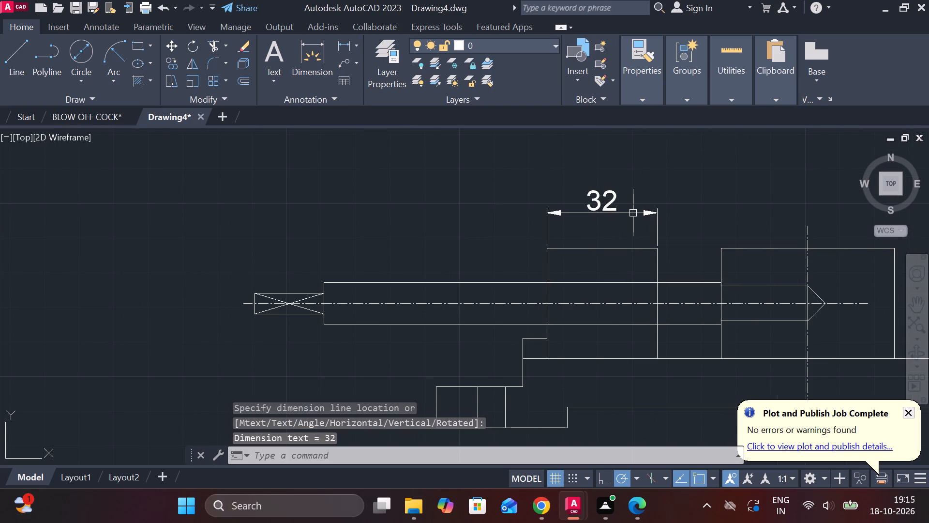
{"action": "middle_click_drag", "start_coordinate": [633, 213], "coordinate": [369, 271]}
{"action": "key", "text": "space"}
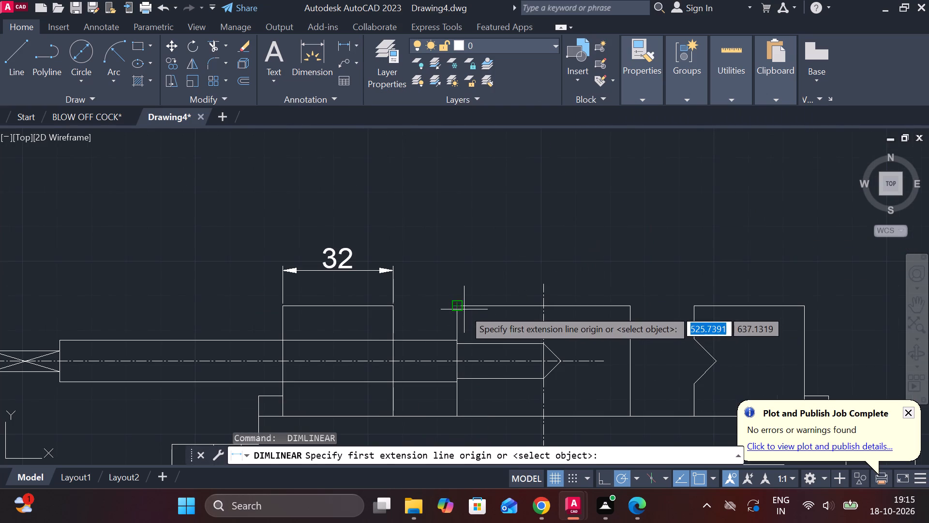
{"action": "left_click", "coordinate": [464, 309]}
{"action": "left_click", "coordinate": [627, 310]}
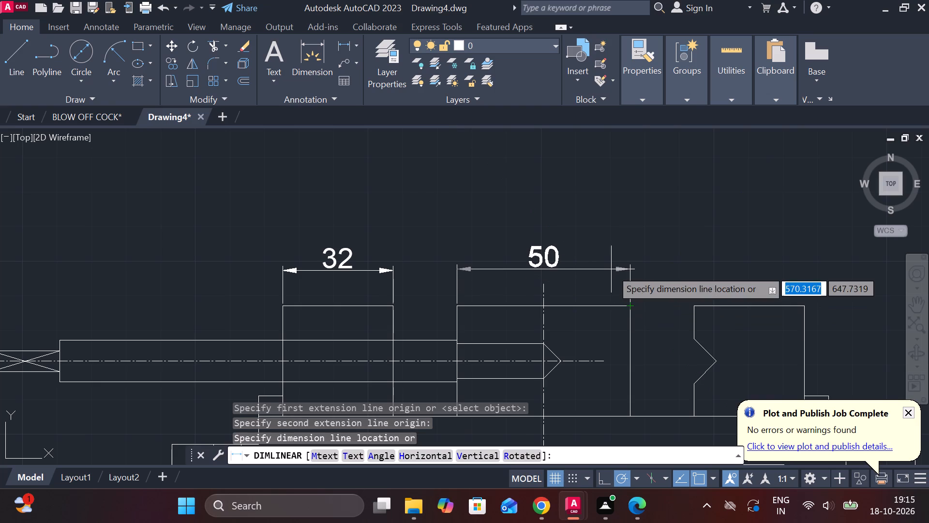
{"action": "left_click", "coordinate": [611, 269]}
Add a horizontal linear dimension above the V-notched block for its width, roughly level with the other two.
{"action": "middle_click_drag", "start_coordinate": [720, 270], "coordinate": [682, 270]}
{"action": "scroll", "coordinate": [734, 270], "scroll_direction": "down", "scroll_amount": 1}
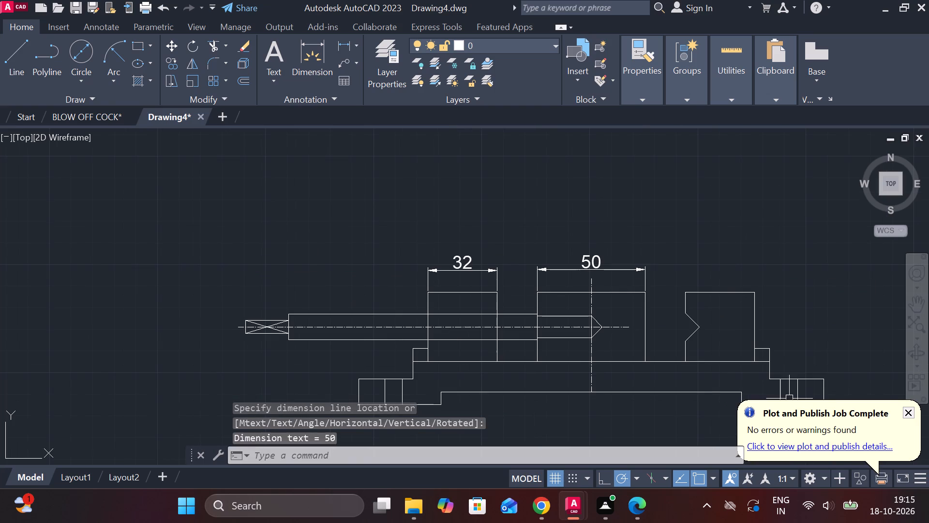
{"action": "scroll", "coordinate": [723, 301], "scroll_direction": "up", "scroll_amount": 2}
{"action": "middle_click_drag", "start_coordinate": [722, 301], "coordinate": [660, 289]}
{"action": "key", "text": "space"}
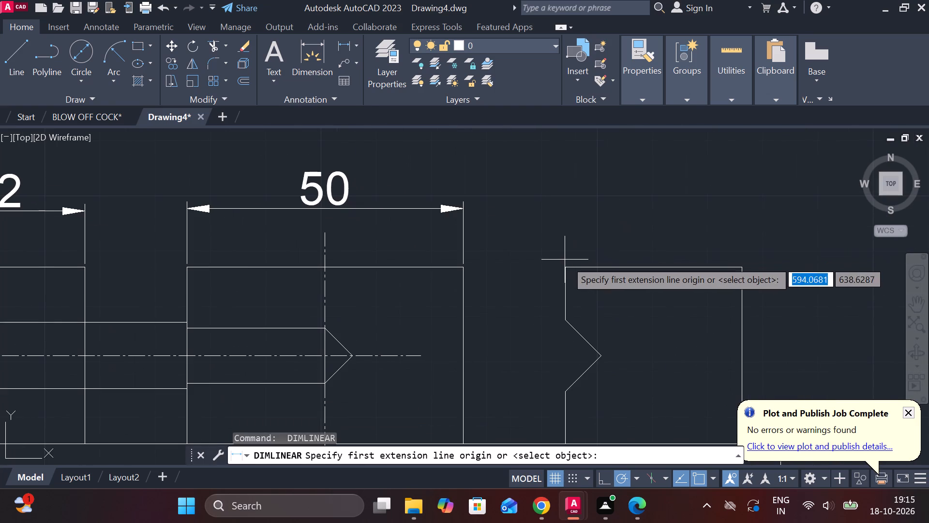
{"action": "left_click", "coordinate": [566, 261]}
{"action": "left_click", "coordinate": [742, 269]}
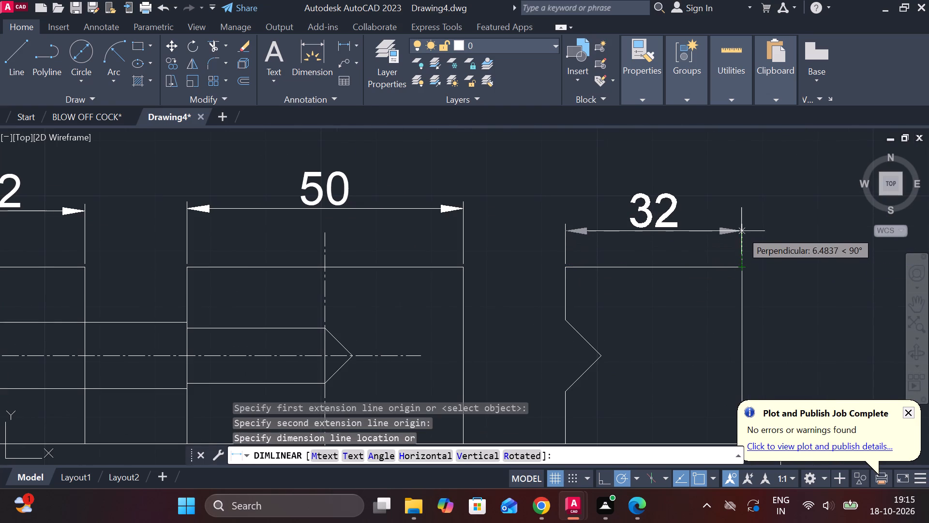
{"action": "left_click", "coordinate": [745, 215]}
Add vertical dimensions beyond the base's V-notched block end for the small upper shoulder's height and the end lug's thickness.
{"action": "scroll", "coordinate": [750, 262], "scroll_direction": "down", "scroll_amount": 3}
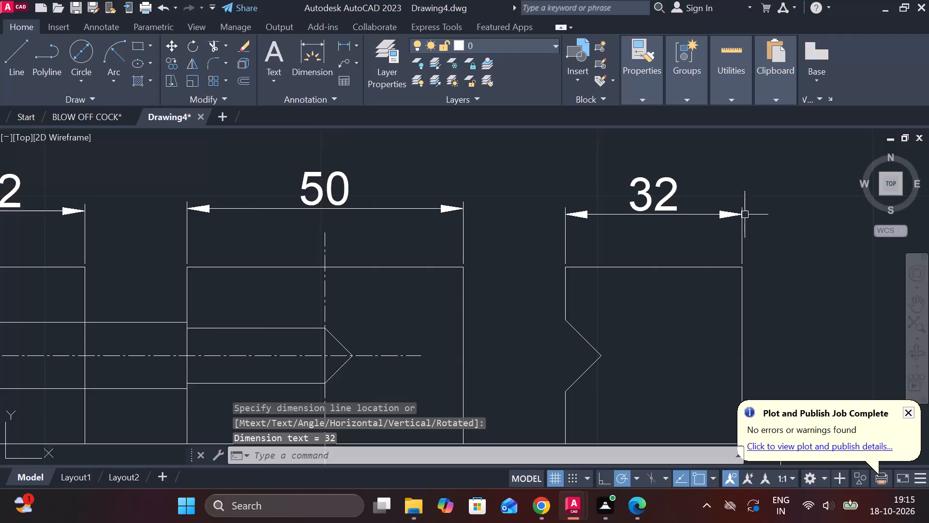
{"action": "middle_click_drag", "start_coordinate": [669, 359], "coordinate": [672, 308]}
{"action": "middle_click_drag", "start_coordinate": [745, 336], "coordinate": [735, 308]}
{"action": "middle_click_drag", "start_coordinate": [719, 278], "coordinate": [575, 289]}
{"action": "middle_click_drag", "start_coordinate": [708, 324], "coordinate": [671, 292]}
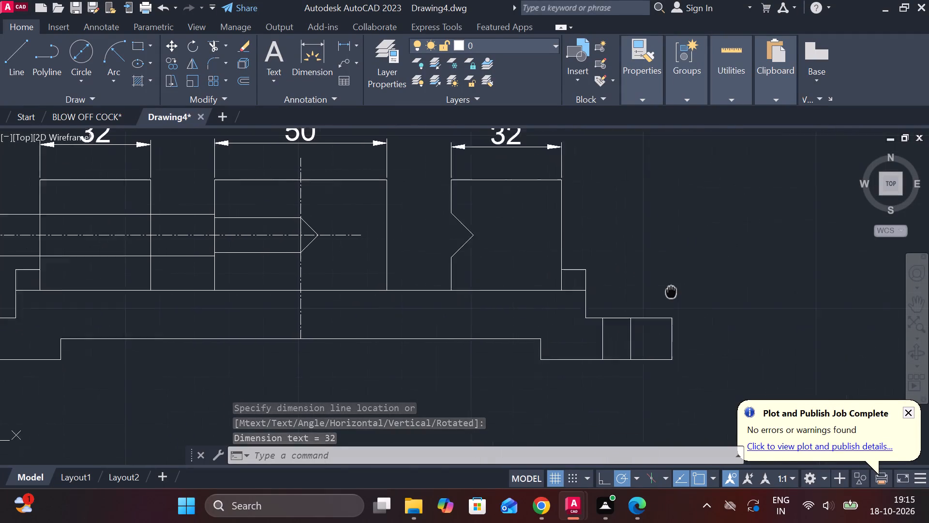
{"action": "key", "text": "space"}
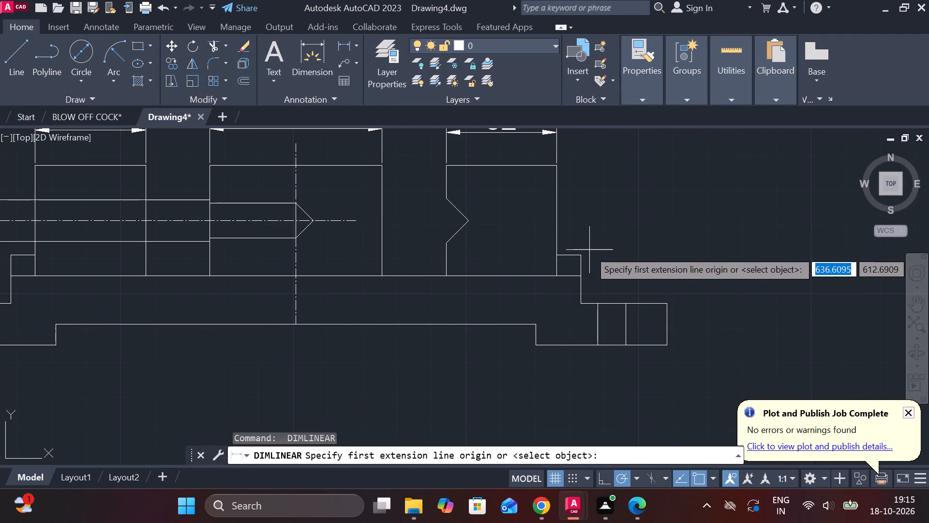
{"action": "left_click", "coordinate": [586, 250]}
{"action": "left_click", "coordinate": [583, 276]}
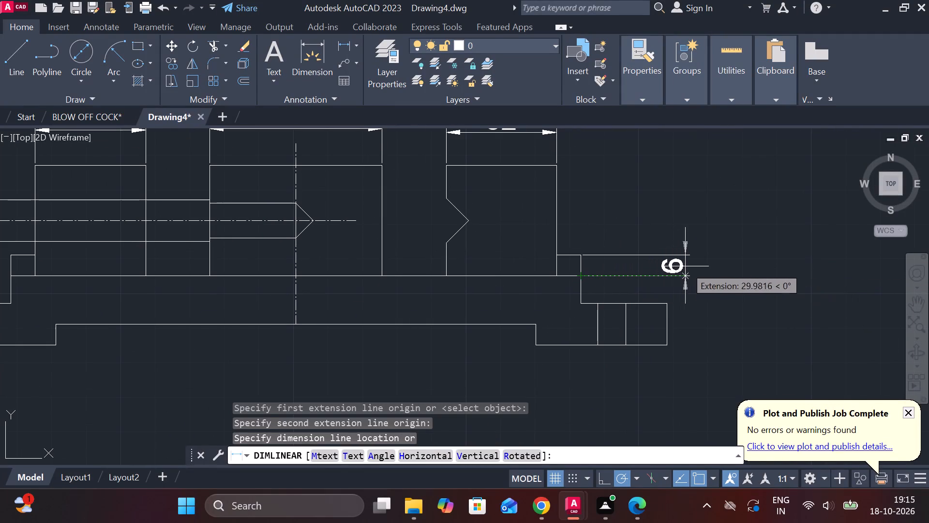
{"action": "left_click", "coordinate": [702, 264]}
{"action": "key", "text": "space"}
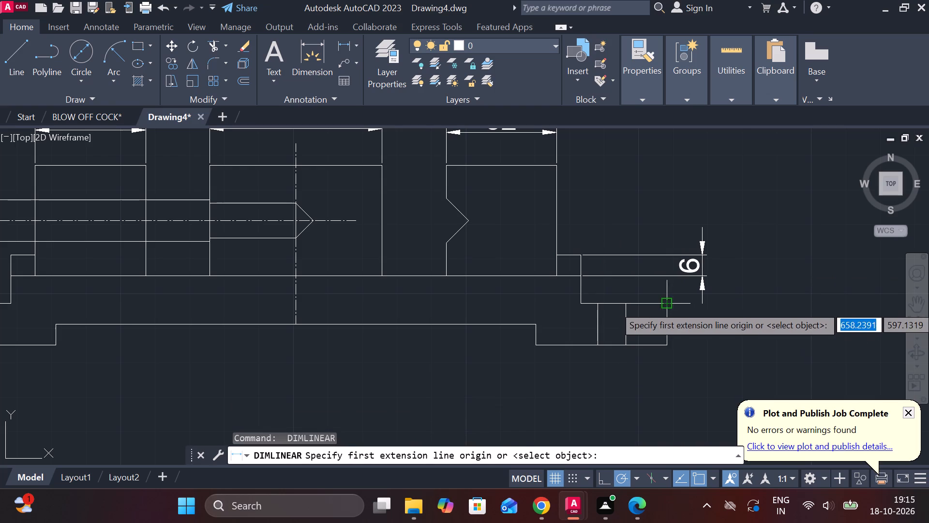
{"action": "left_click", "coordinate": [669, 306]}
{"action": "left_click", "coordinate": [674, 348]}
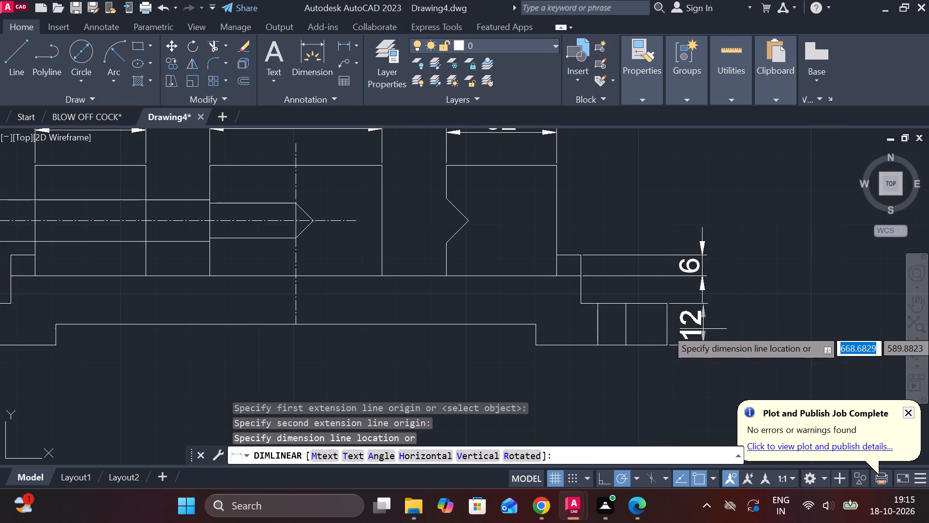
{"action": "left_click", "coordinate": [703, 329]}
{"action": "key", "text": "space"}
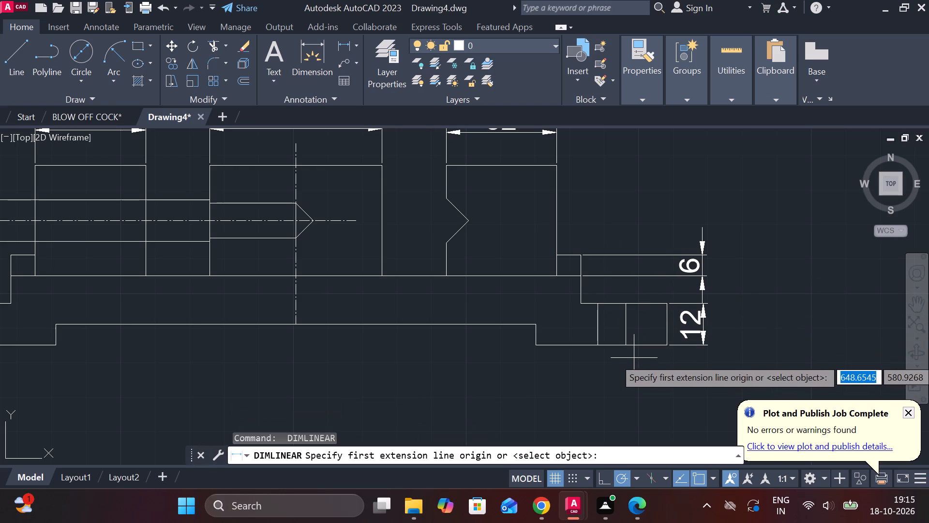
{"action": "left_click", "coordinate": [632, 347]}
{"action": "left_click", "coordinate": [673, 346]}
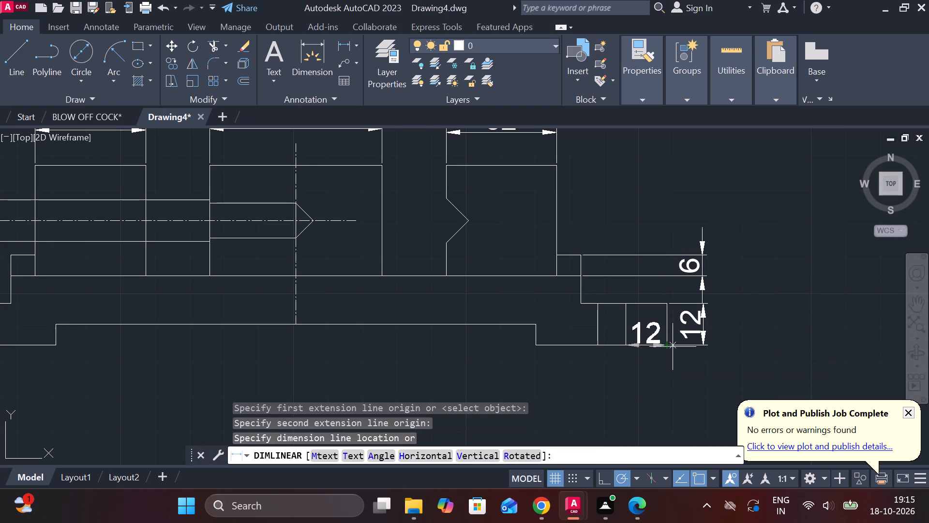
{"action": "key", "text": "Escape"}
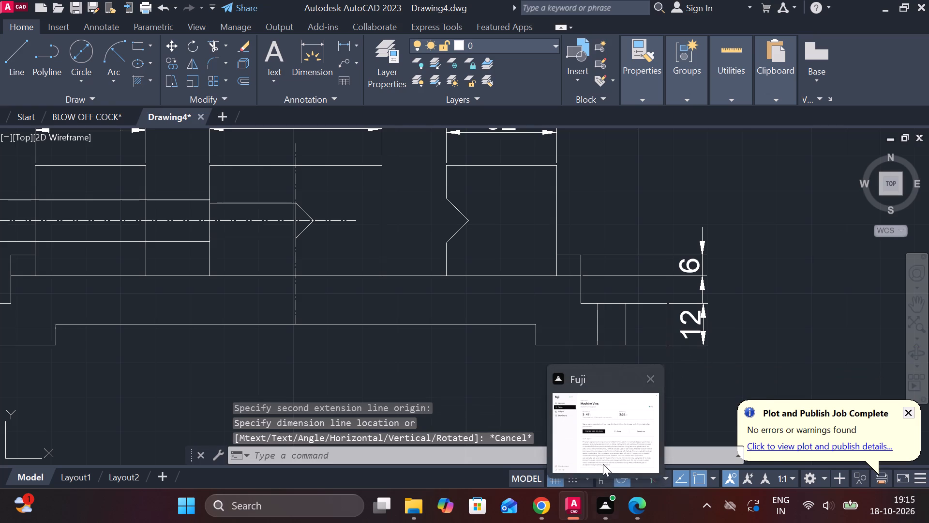
Hatch the support block and the middle block above, below and beyond the spindle with pattern ANSI32 at scale 0.4.
{"action": "scroll", "coordinate": [757, 287], "scroll_direction": "down", "scroll_amount": 1}
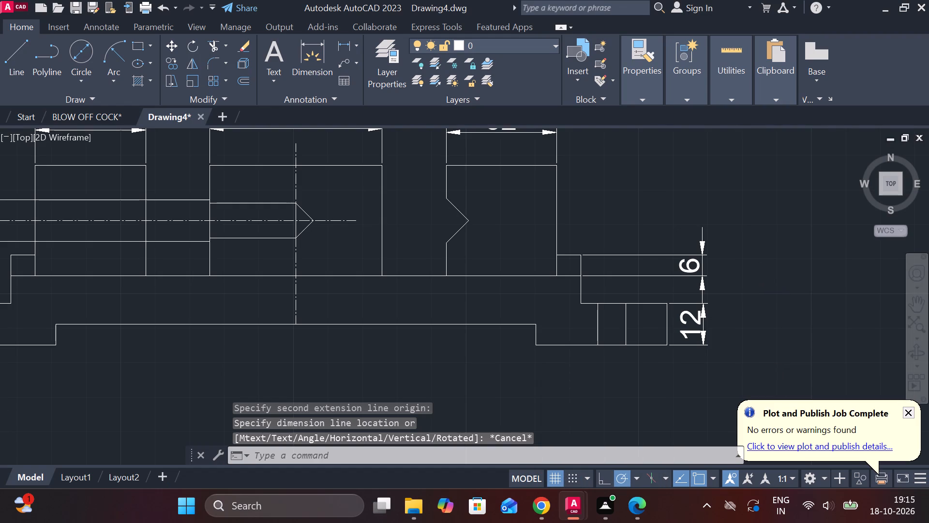
{"action": "middle_click_drag", "start_coordinate": [558, 331], "coordinate": [641, 333]}
{"action": "scroll", "coordinate": [599, 330], "scroll_direction": "down", "scroll_amount": 1}
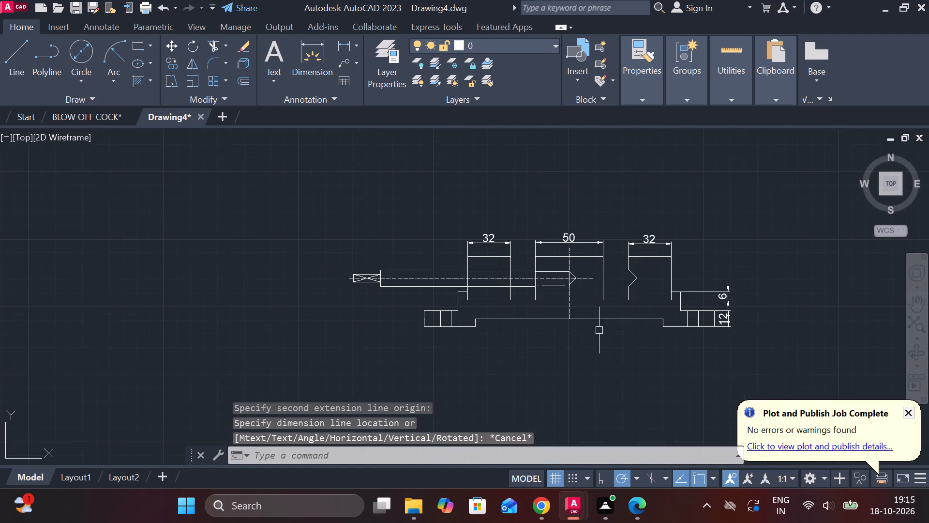
{"action": "left_click", "coordinate": [134, 77]}
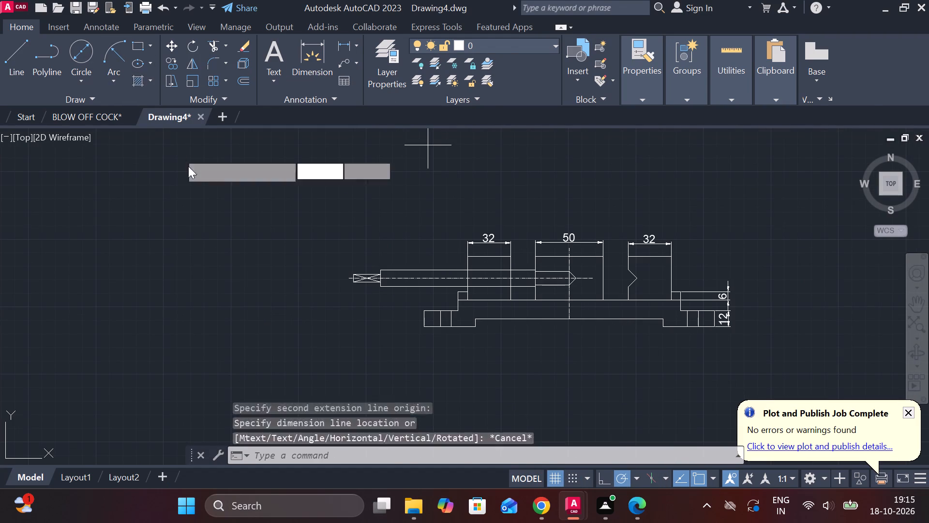
{"action": "scroll", "coordinate": [521, 273], "scroll_direction": "up", "scroll_amount": 2}
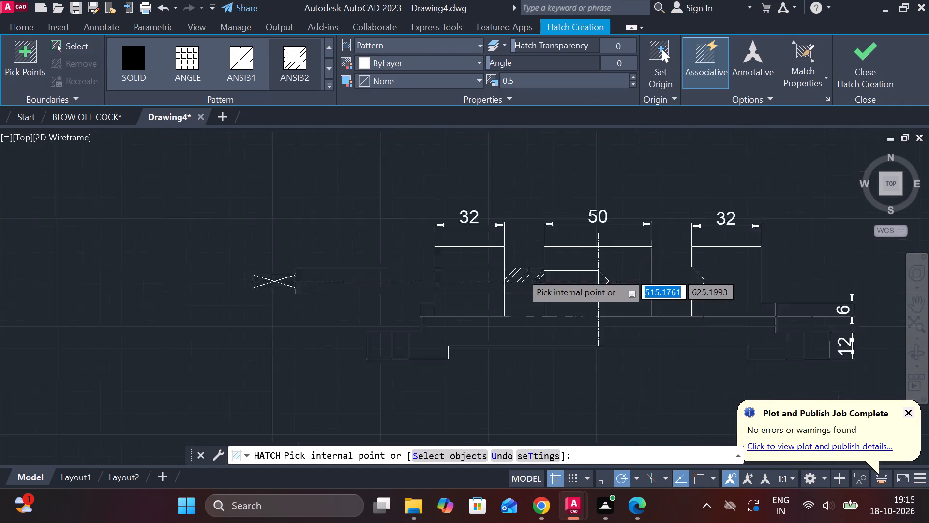
{"action": "left_click", "coordinate": [528, 75]}
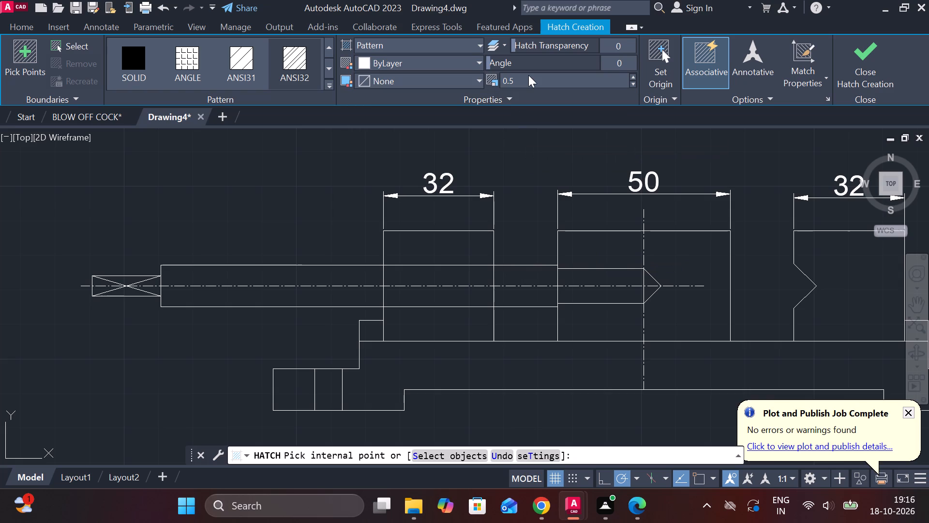
{"action": "left_click_drag", "start_coordinate": [519, 80], "coordinate": [502, 80]}
{"action": "type", "text": ".4"}
{"action": "left_click", "coordinate": [301, 58]}
{"action": "left_click", "coordinate": [435, 237]}
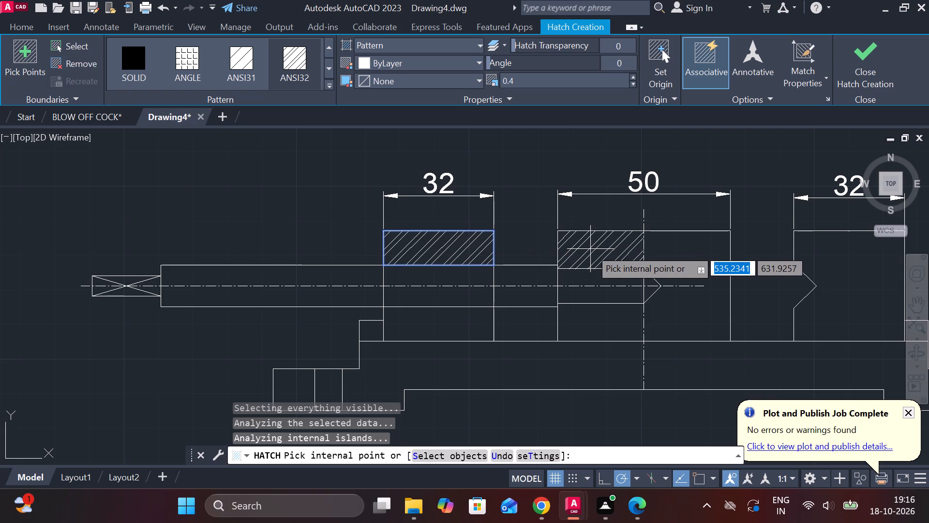
{"action": "left_click", "coordinate": [596, 249]}
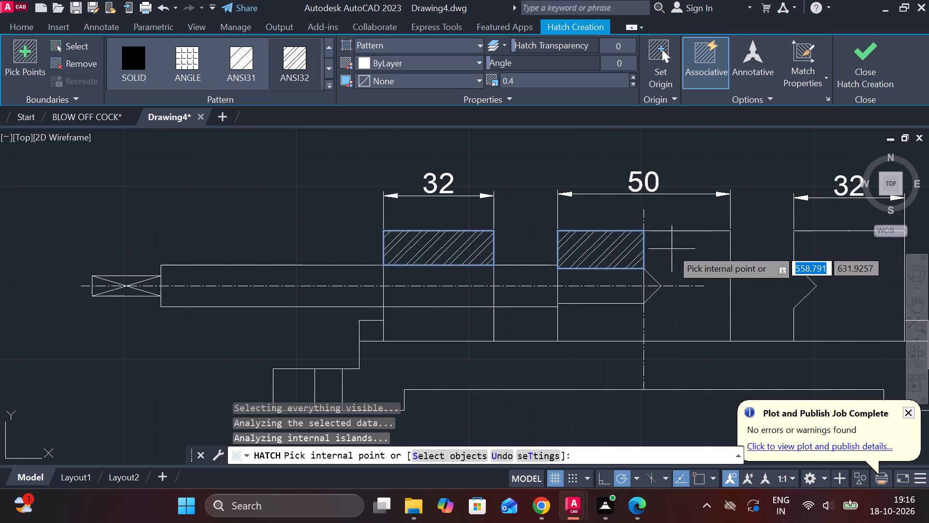
{"action": "left_click", "coordinate": [672, 249]}
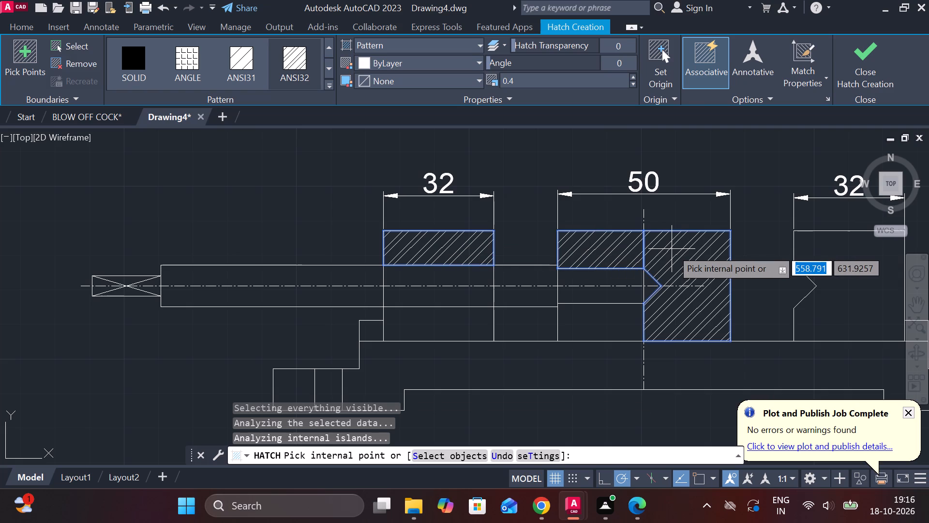
{"action": "left_click", "coordinate": [602, 314]}
{"action": "left_click", "coordinate": [464, 322]}
Hatch the V-notched block with the same pattern and scale, and finish the hatch.
{"action": "middle_click_drag", "start_coordinate": [515, 309], "coordinate": [464, 295]}
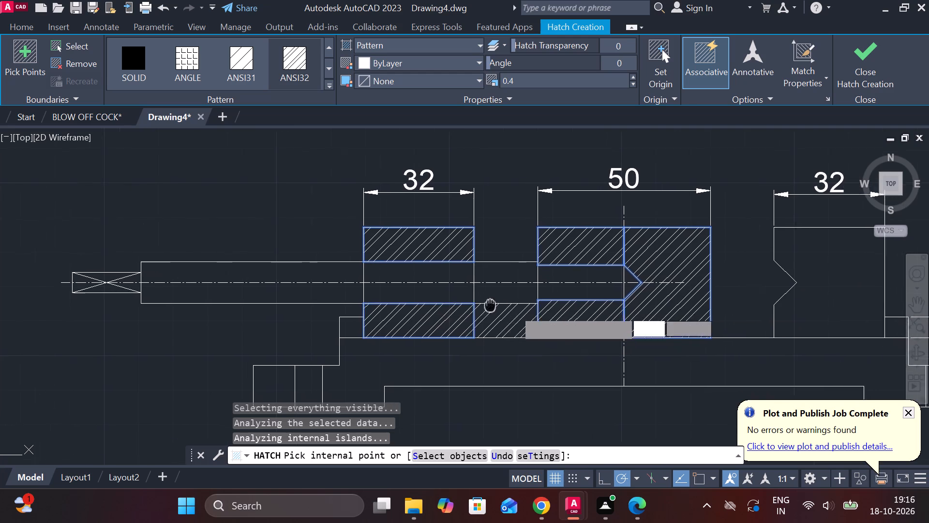
{"action": "middle_click_drag", "start_coordinate": [464, 295], "coordinate": [421, 272]}
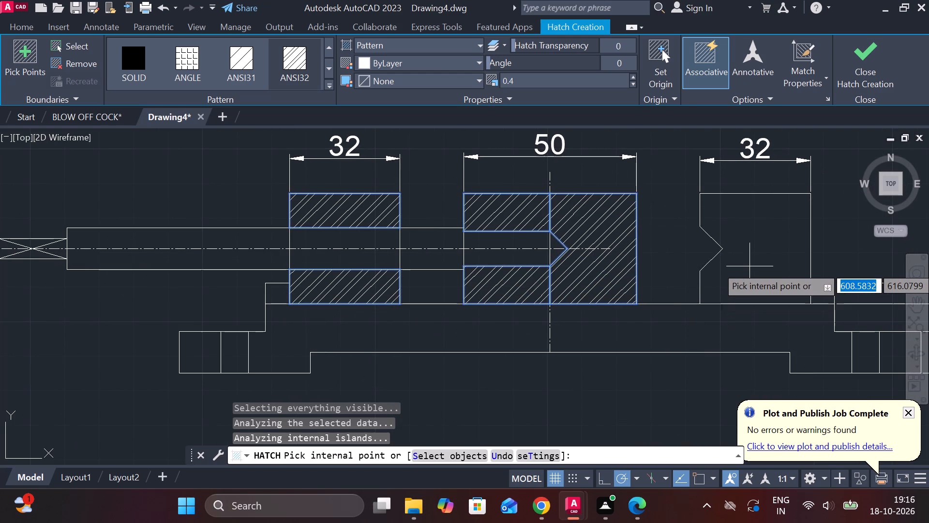
{"action": "left_click", "coordinate": [756, 257]}
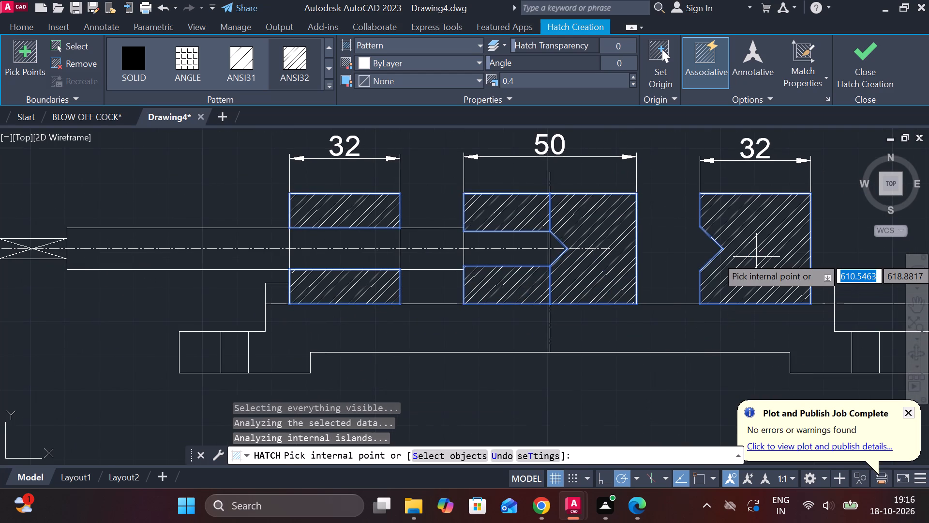
{"action": "left_click", "coordinate": [857, 79]}
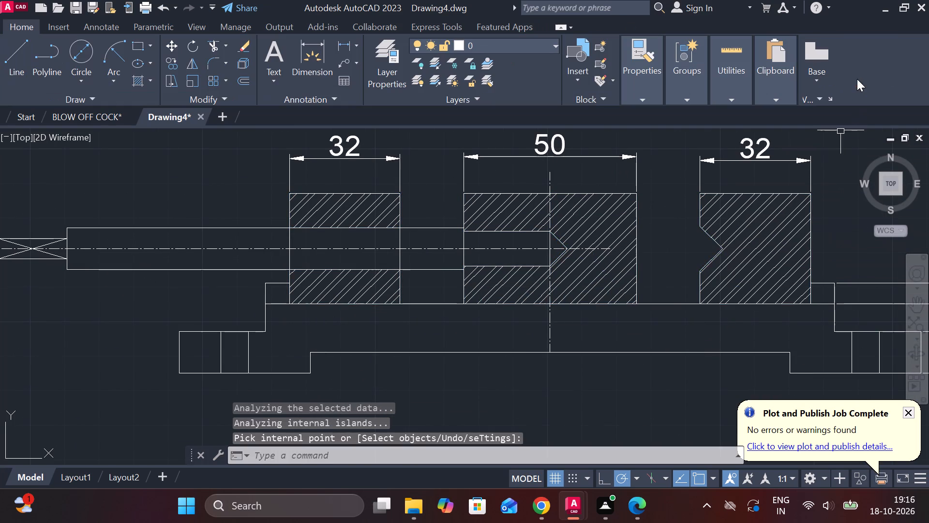
Hatch both halves of the base on either side of the vertical centre line with ANSI32 at angle 90 and scale 0.4.
{"action": "scroll", "coordinate": [660, 261], "scroll_direction": "down", "scroll_amount": 1}
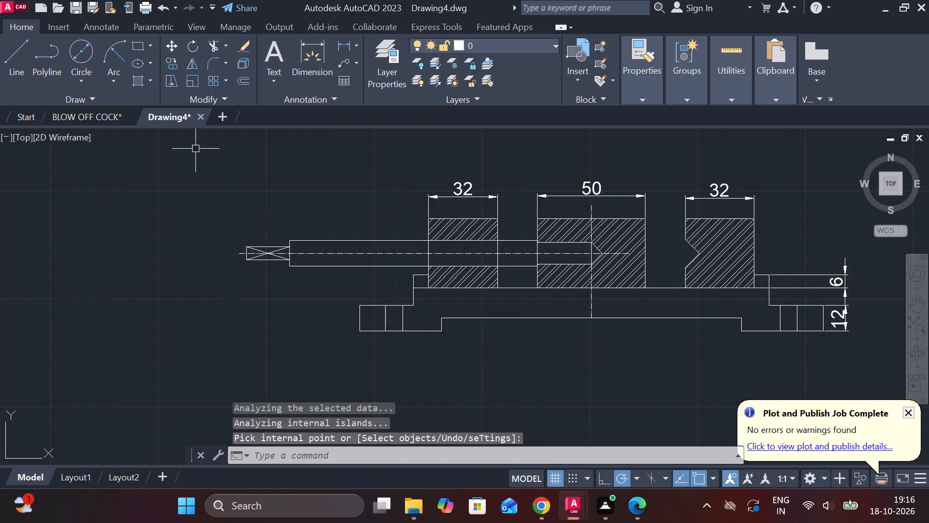
{"action": "left_click", "coordinate": [136, 80]}
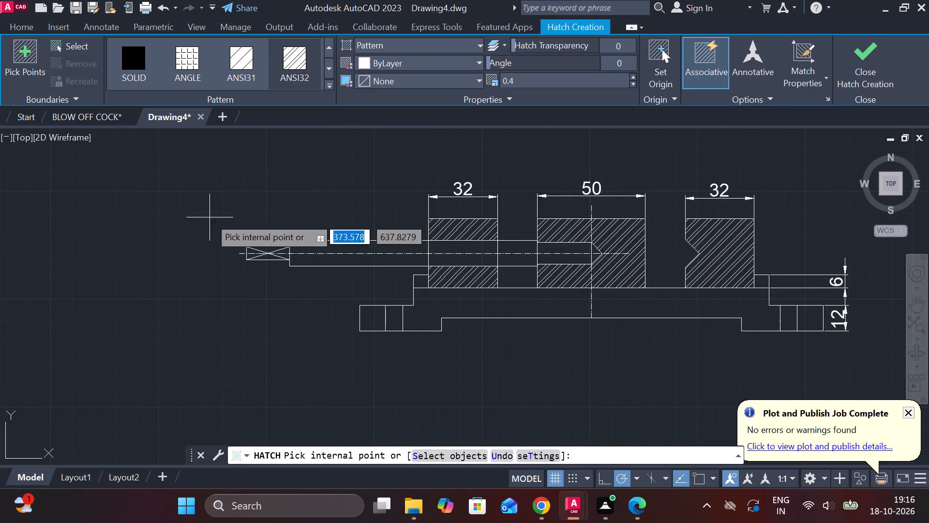
{"action": "left_click", "coordinate": [620, 62]}
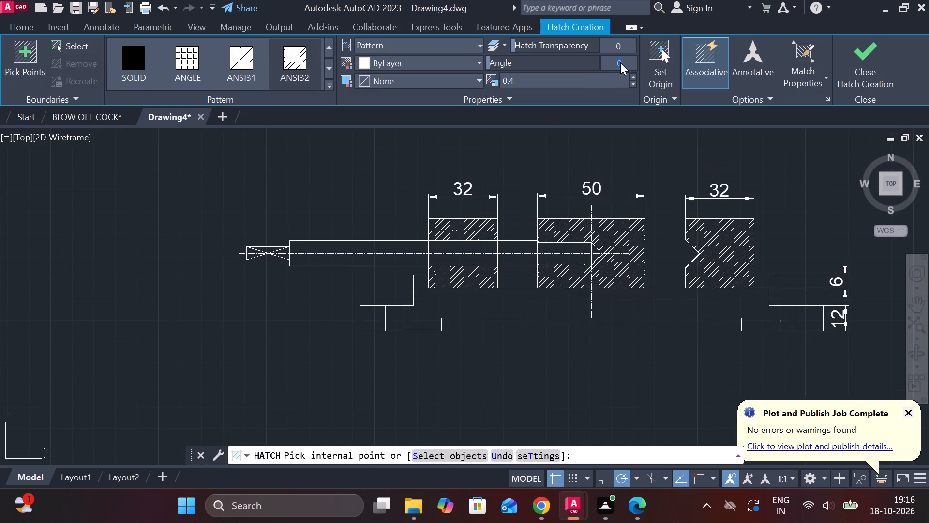
{"action": "type", "text": "90"}
{"action": "key", "text": "Return"}
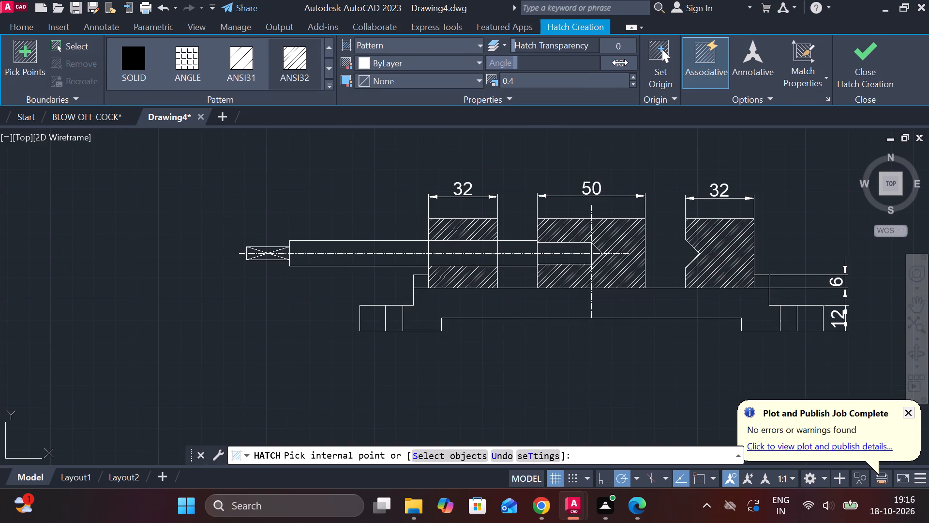
{"action": "left_click", "coordinate": [416, 313]}
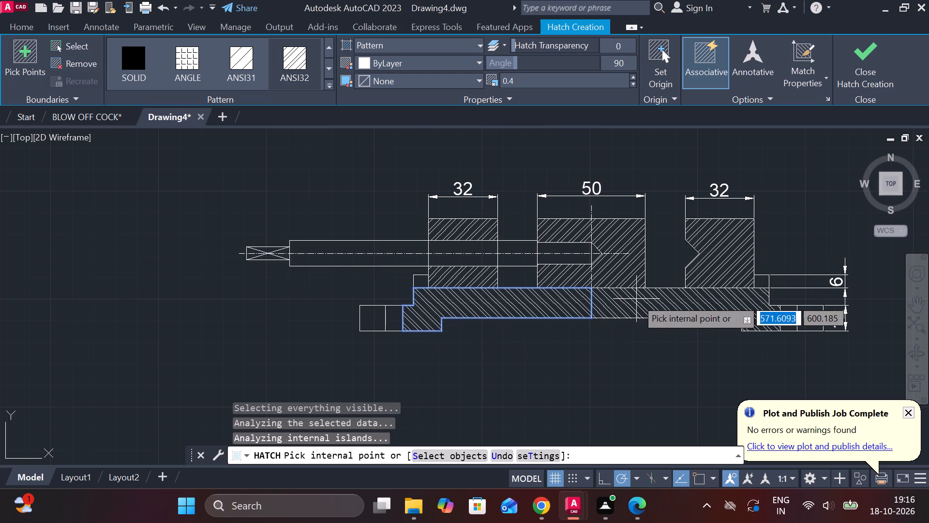
{"action": "left_click", "coordinate": [636, 299]}
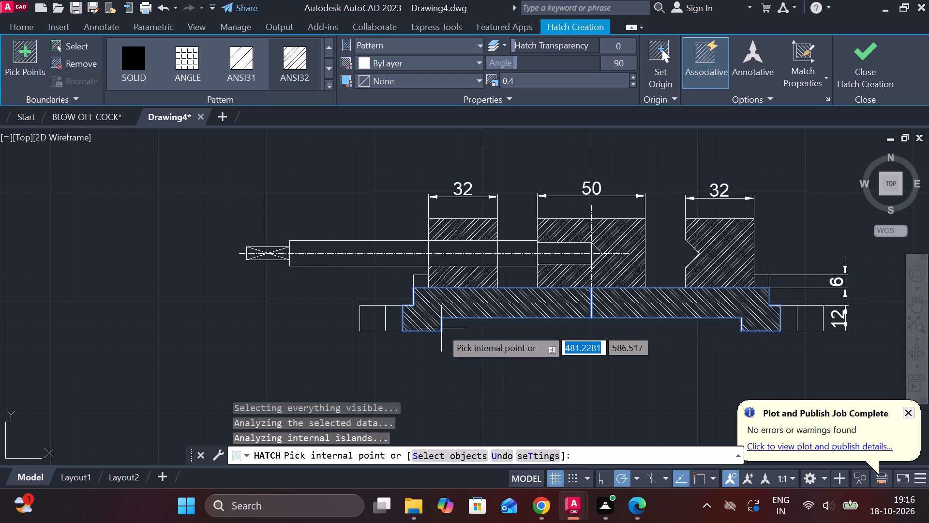
{"action": "left_click", "coordinate": [867, 64]}
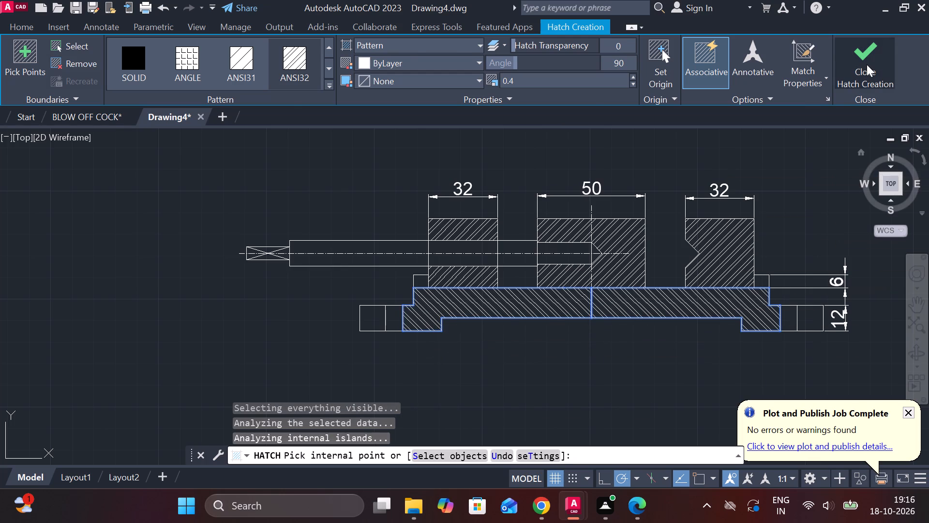
Paste the copied "SECTION A-A" caption just beneath the base of the assembly view.
{"action": "scroll", "coordinate": [576, 345], "scroll_direction": "down", "scroll_amount": 1}
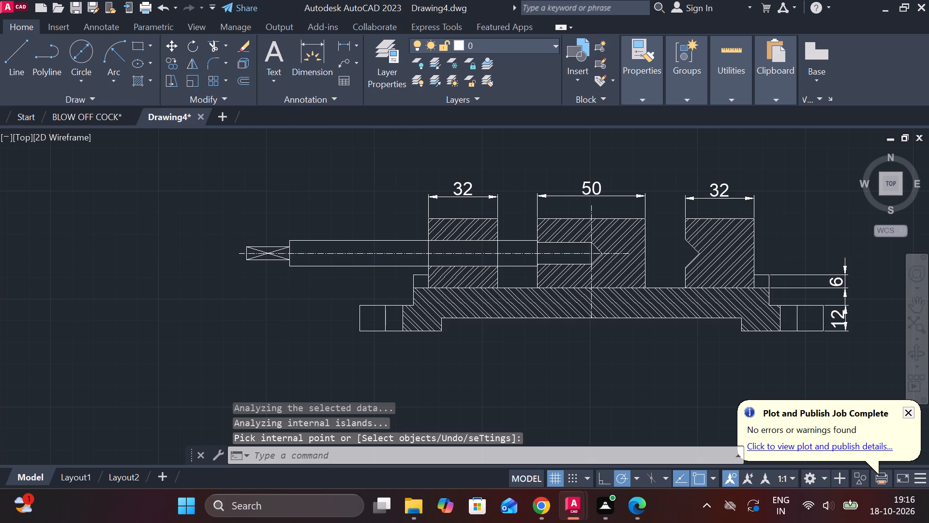
{"action": "middle_click_drag", "start_coordinate": [583, 348], "coordinate": [545, 317]}
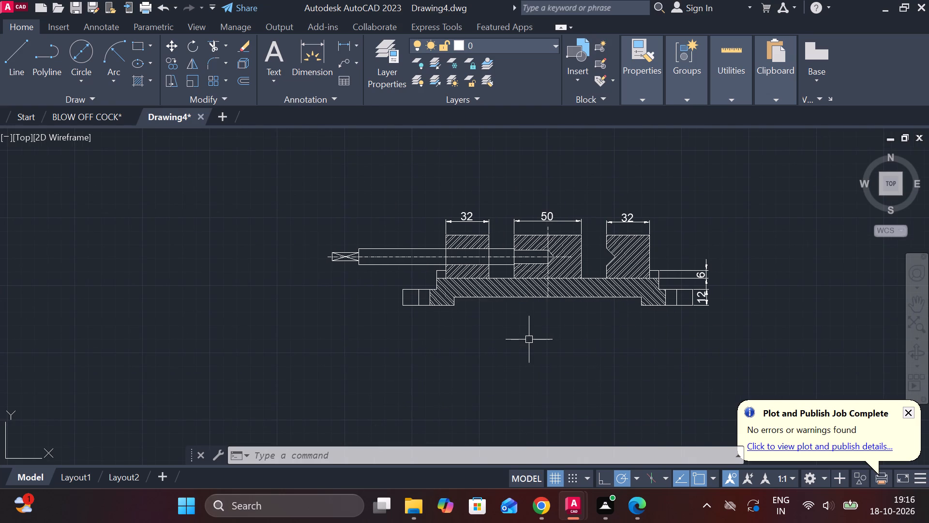
{"action": "key", "text": "ctrl+v"}
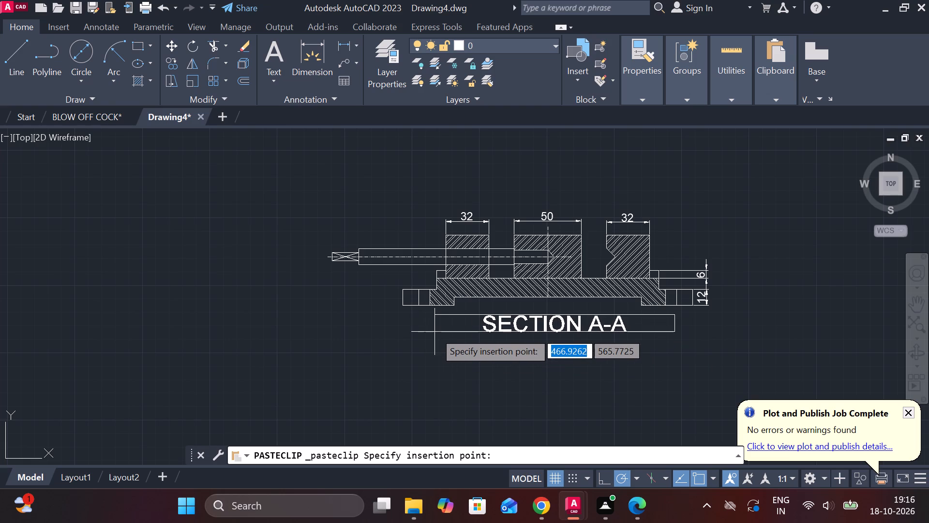
{"action": "left_click", "coordinate": [434, 334]}
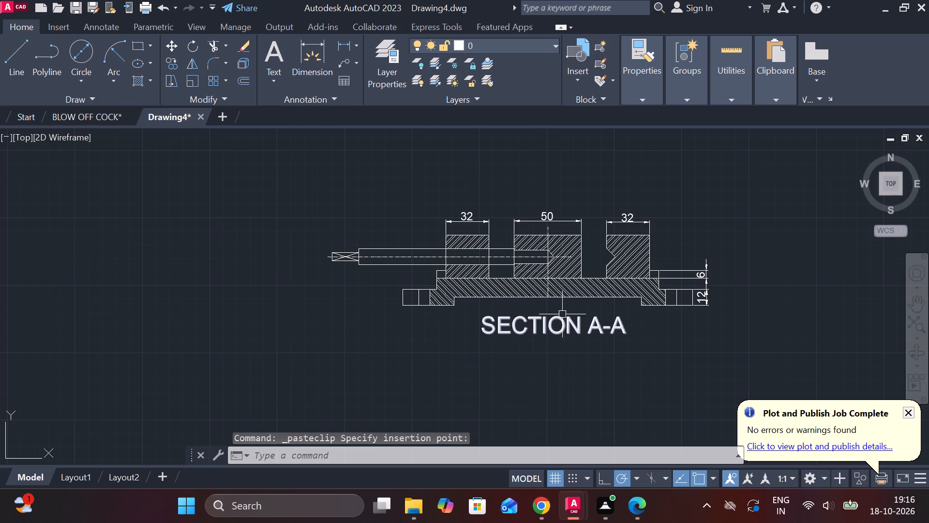
Reword the pasted caption as "SECTIONAL FRONT VIEW" and widen its text frame so it fits on one line.
{"action": "double_click", "coordinate": [566, 324]}
{"action": "left_click_drag", "start_coordinate": [629, 328], "coordinate": [627, 329]}
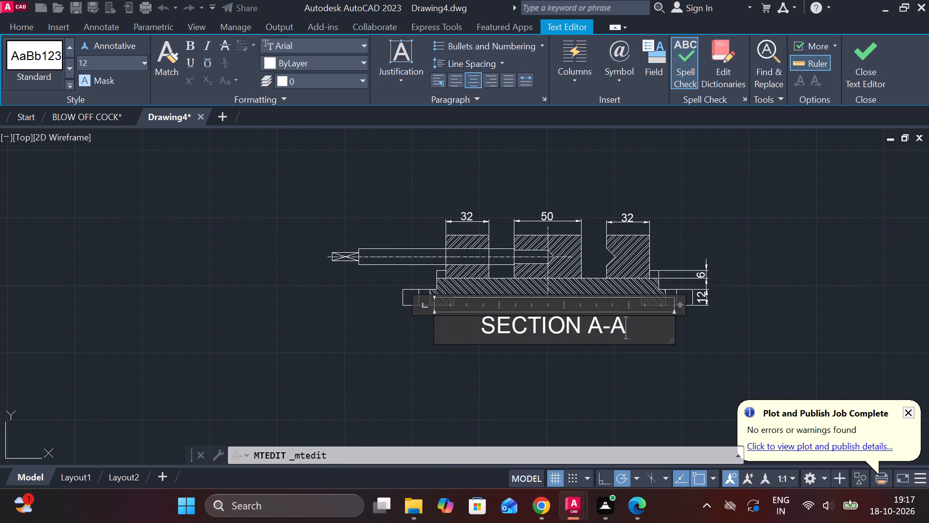
{"action": "left_click_drag", "start_coordinate": [627, 329], "coordinate": [482, 328]}
{"action": "type", "text": "SE"}
{"action": "type", "text": "CTIONAL"}
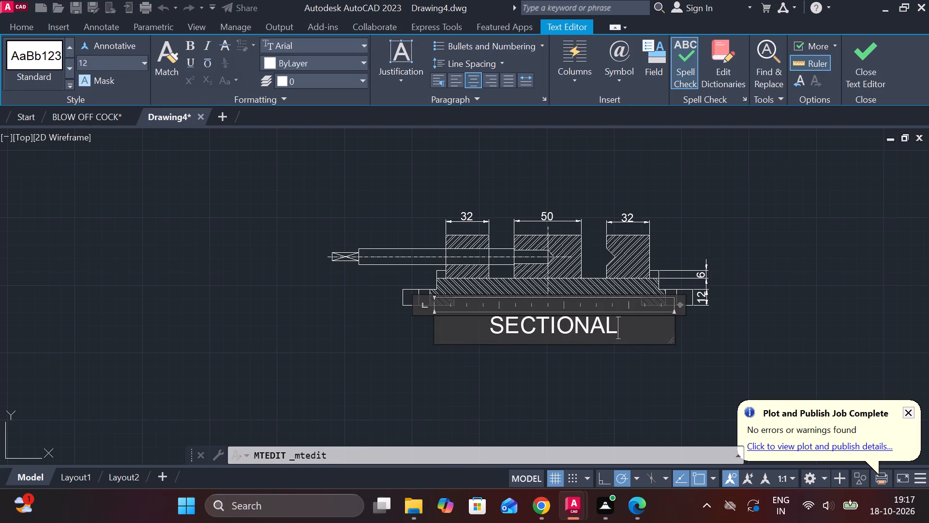
{"action": "key", "text": "space"}
{"action": "type", "text": "FROMT"}
{"action": "key", "text": "BackSpace"}
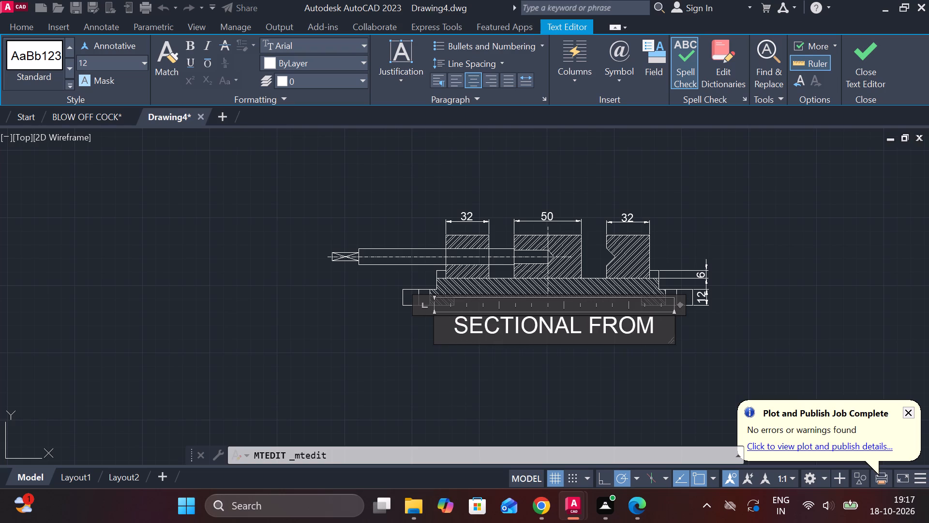
{"action": "key", "text": "BackSpace"}
{"action": "type", "text": "NT VIEW"}
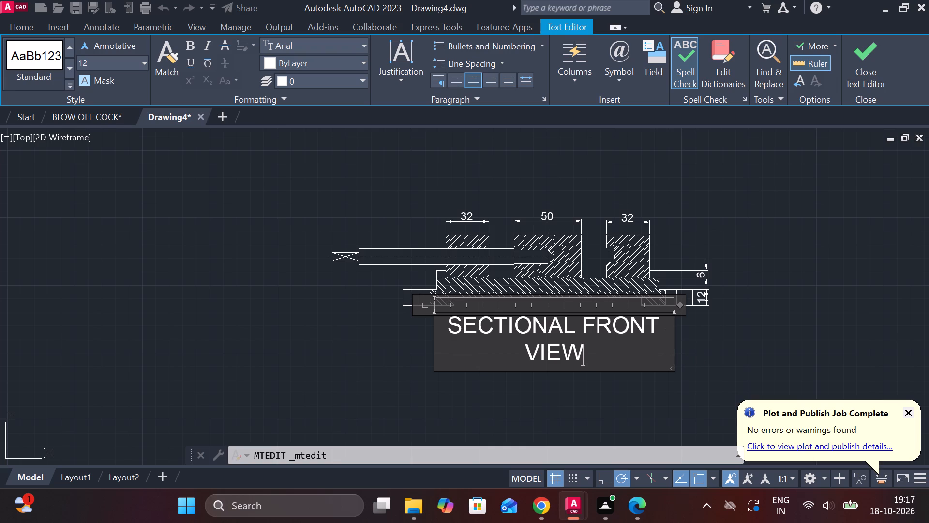
{"action": "left_click_drag", "start_coordinate": [673, 331], "coordinate": [714, 332]}
{"action": "left_click", "coordinate": [861, 51]}
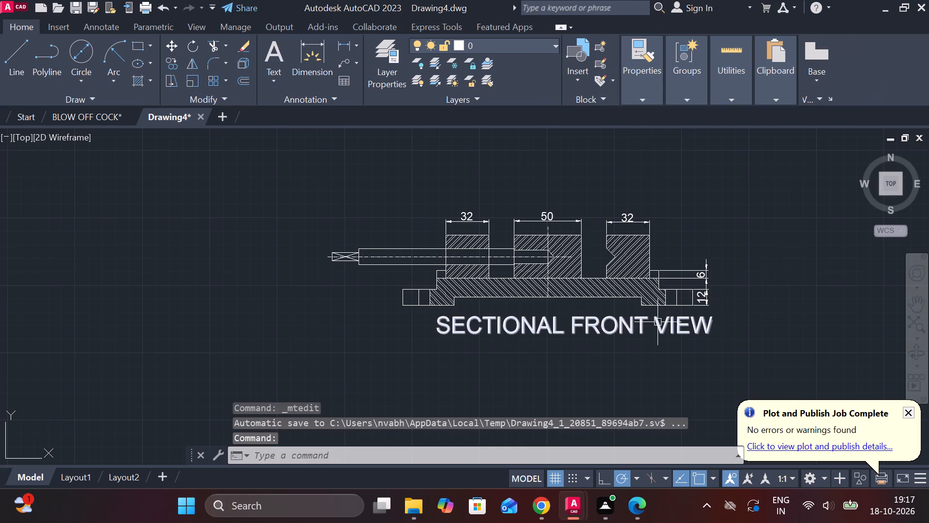
Move the "SECTIONAL FRONT VIEW" caption slightly further down and toward the spindle's square end, leaving space below the base.
{"action": "left_click", "coordinate": [569, 321]}
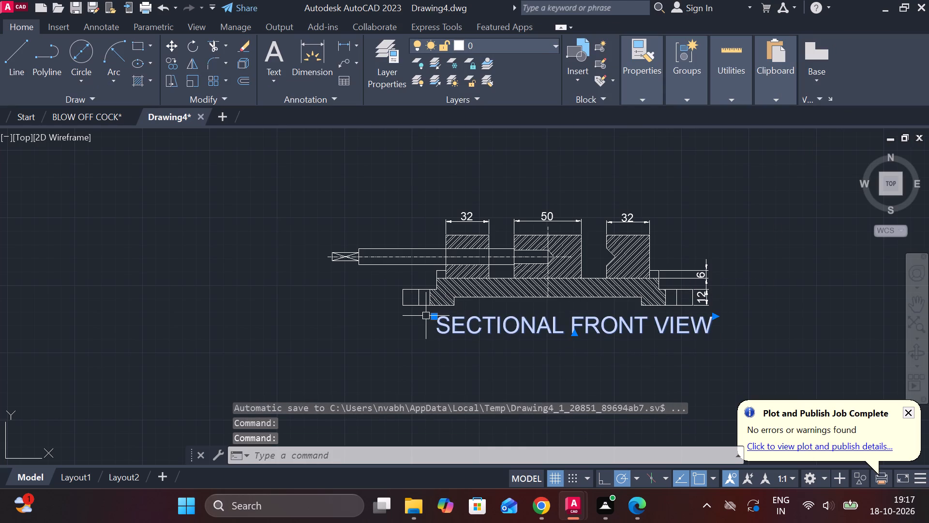
{"action": "left_click", "coordinate": [431, 316]}
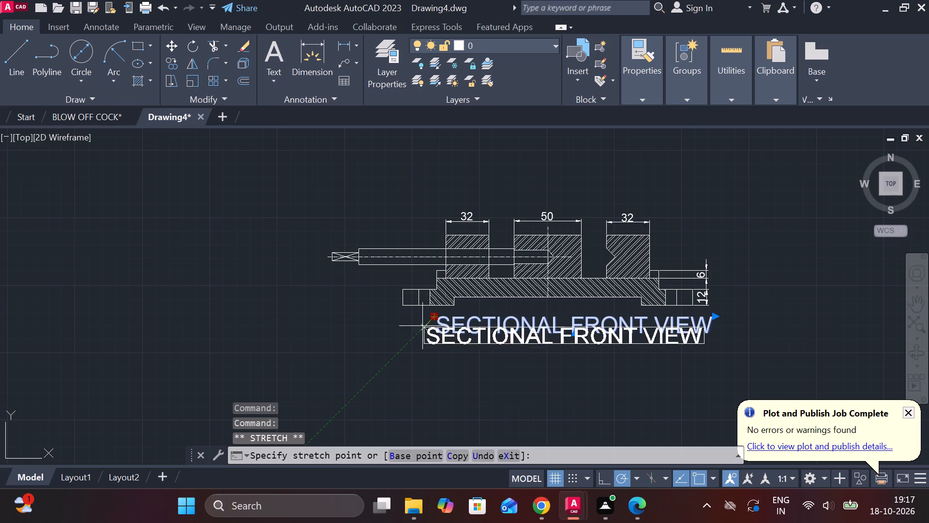
{"action": "left_click", "coordinate": [419, 333]}
{"action": "key", "text": "Escape"}
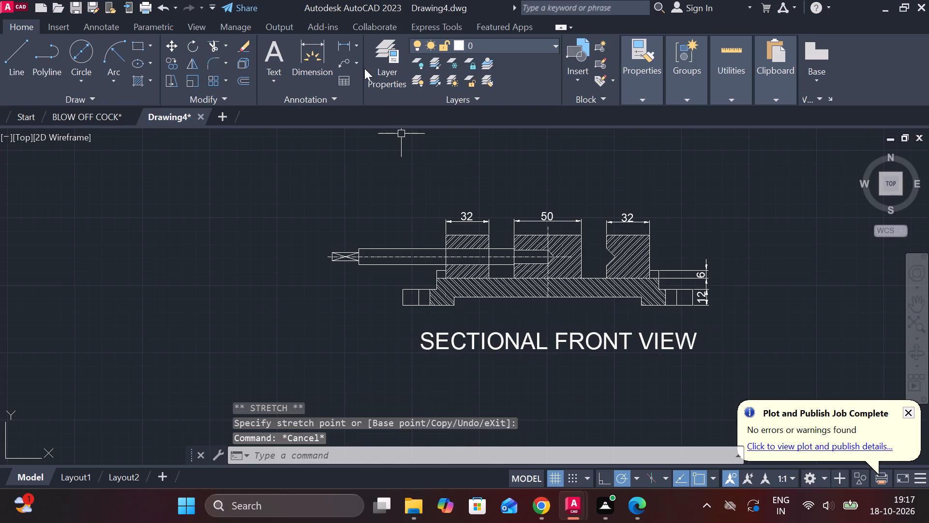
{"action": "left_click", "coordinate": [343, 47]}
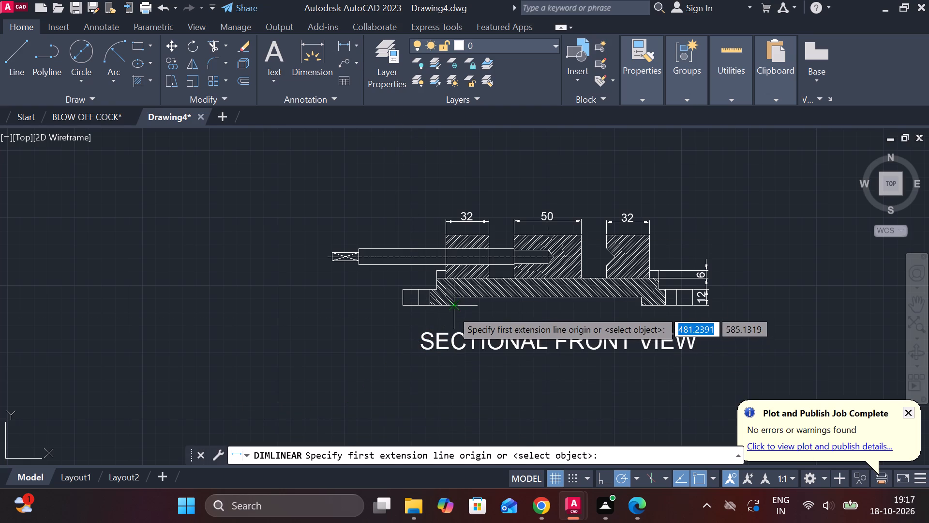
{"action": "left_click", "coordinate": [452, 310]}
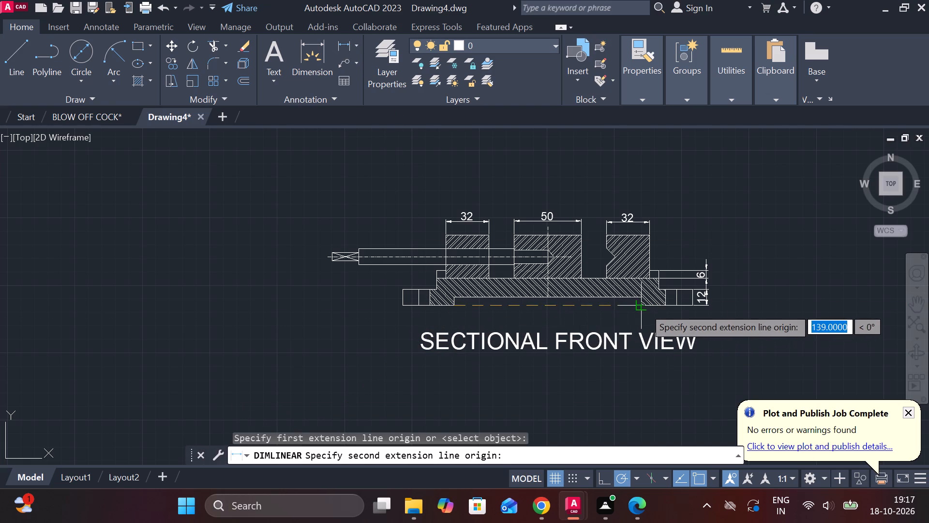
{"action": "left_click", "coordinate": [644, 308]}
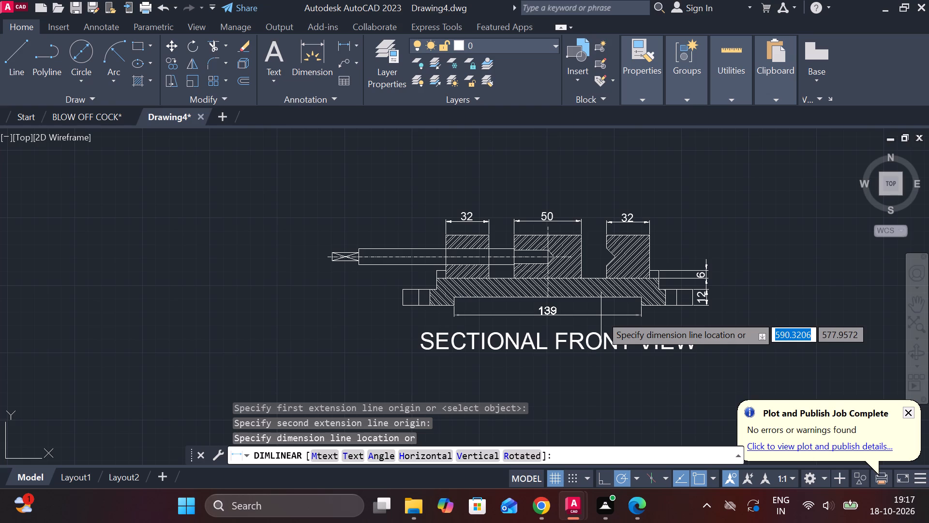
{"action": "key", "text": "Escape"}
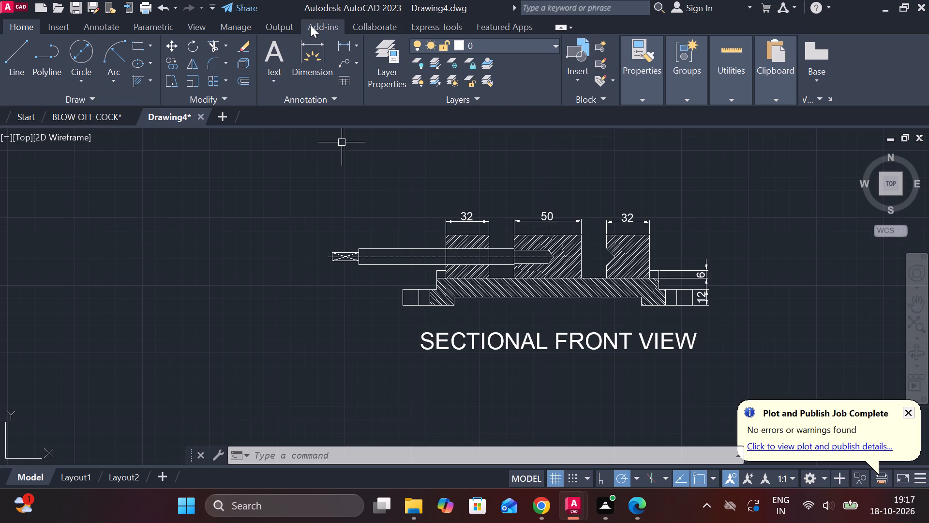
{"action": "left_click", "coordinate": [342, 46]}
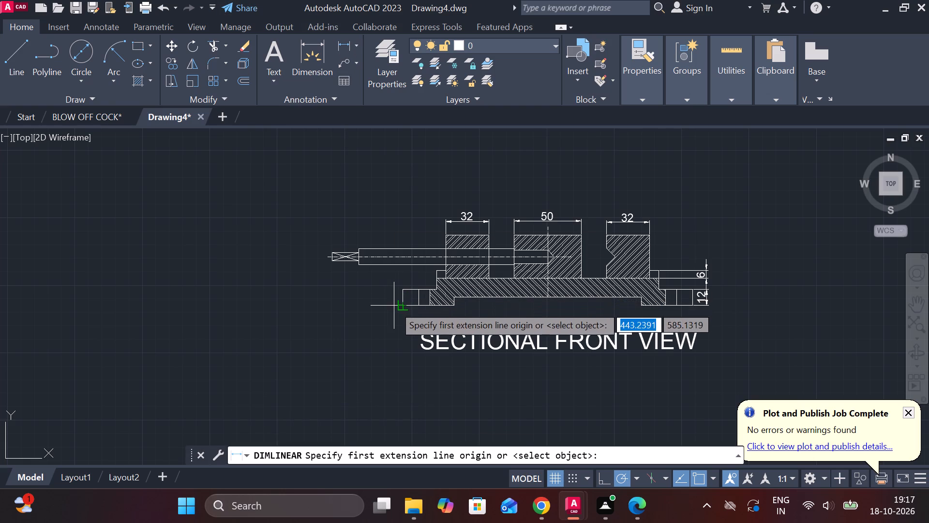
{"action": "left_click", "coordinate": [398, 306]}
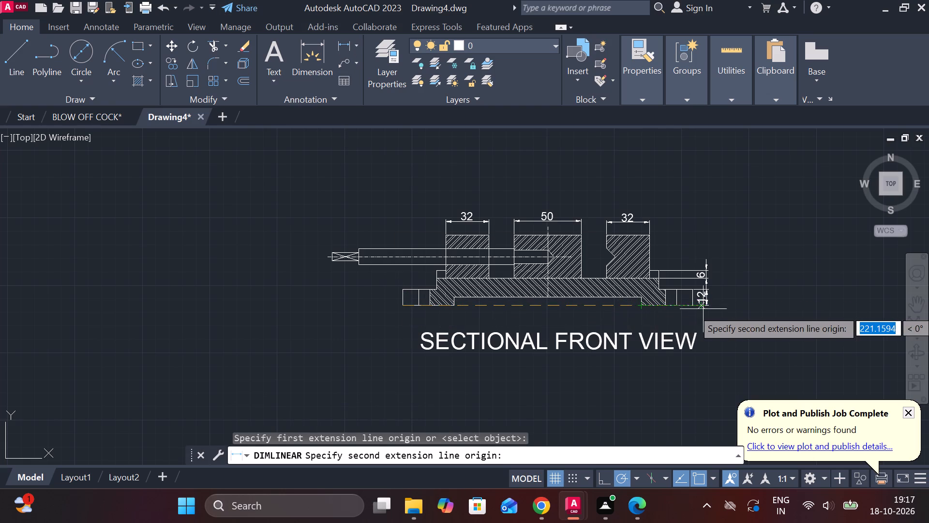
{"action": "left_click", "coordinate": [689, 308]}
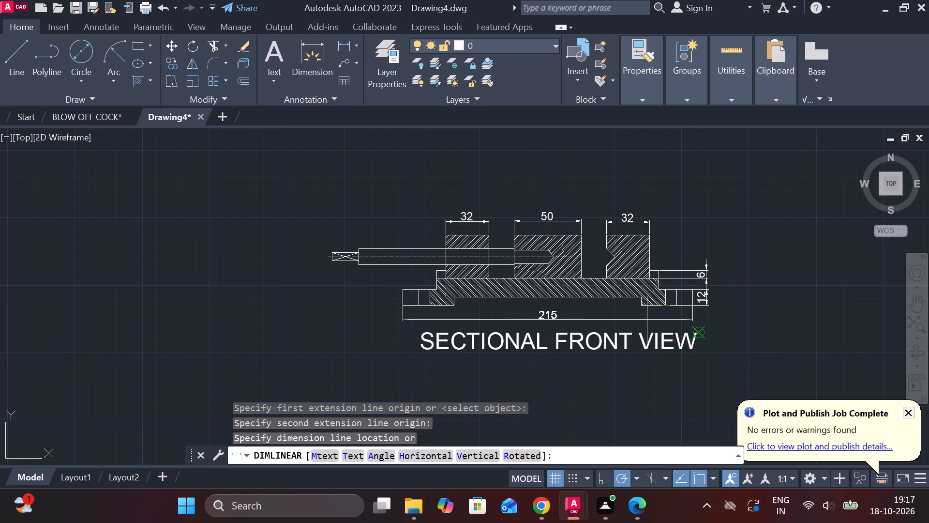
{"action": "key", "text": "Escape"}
Draw a short vertical line down from the base's recessed underside at the vertical centre line, ending just below the feet.
{"action": "scroll", "coordinate": [483, 303], "scroll_direction": "up", "scroll_amount": 1}
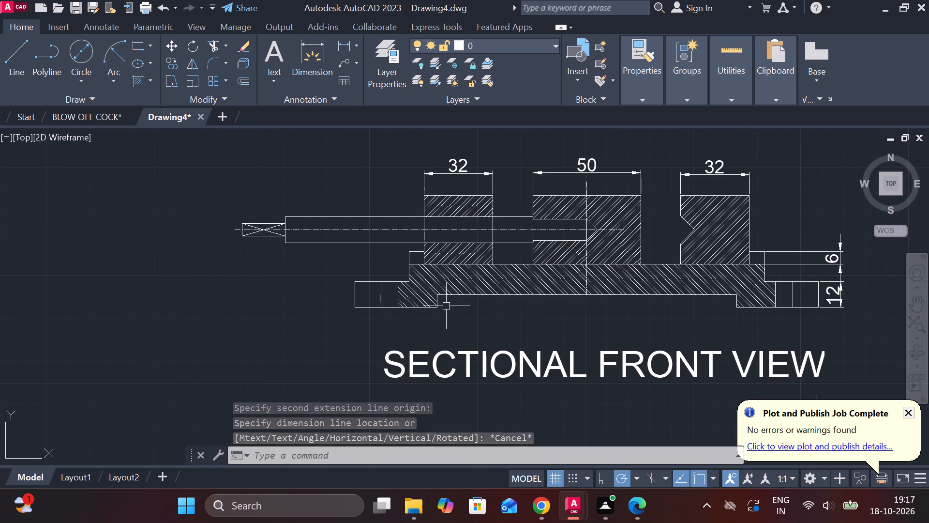
{"action": "key", "text": "l"}
{"action": "key", "text": "Return"}
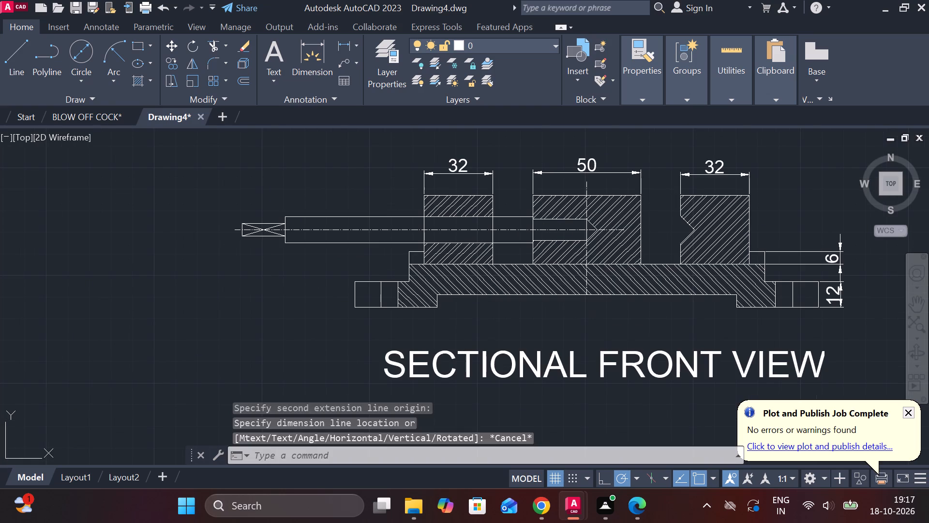
{"action": "left_click", "coordinate": [587, 300]}
{"action": "left_click", "coordinate": [587, 321]}
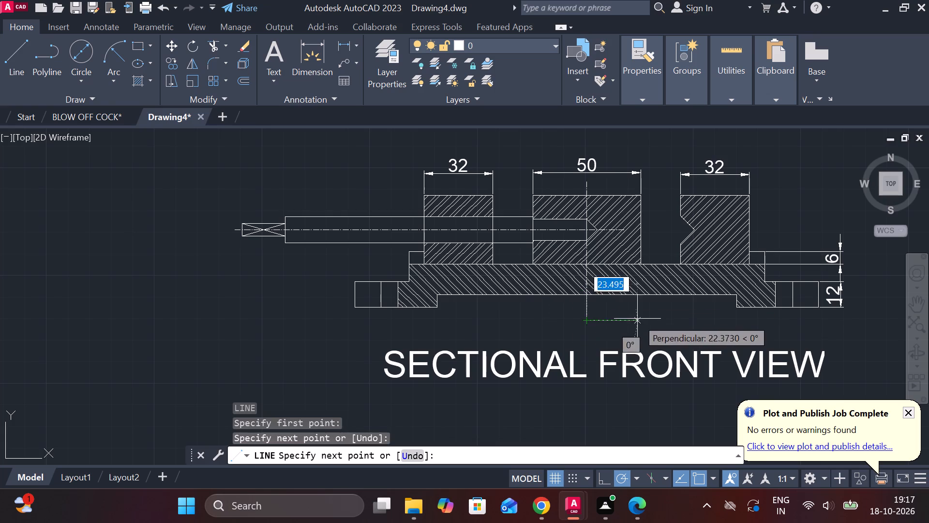
{"action": "key", "text": "Escape"}
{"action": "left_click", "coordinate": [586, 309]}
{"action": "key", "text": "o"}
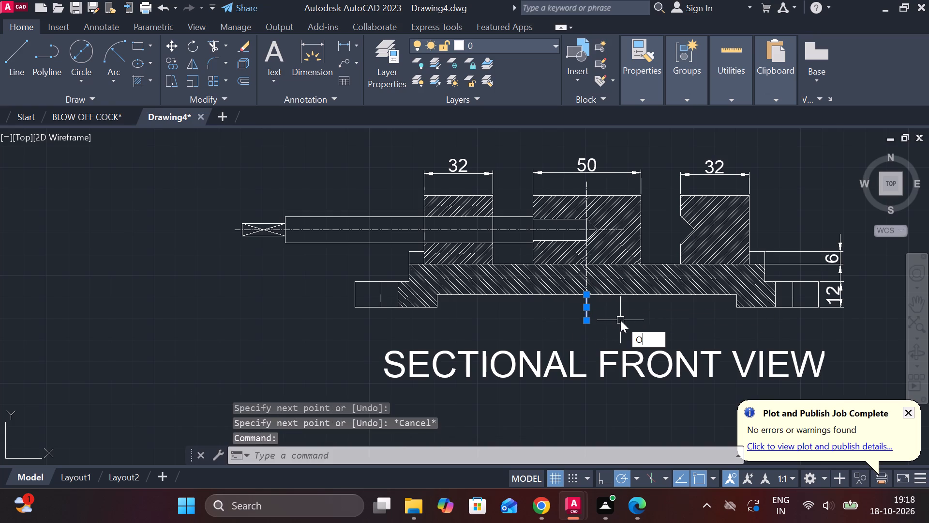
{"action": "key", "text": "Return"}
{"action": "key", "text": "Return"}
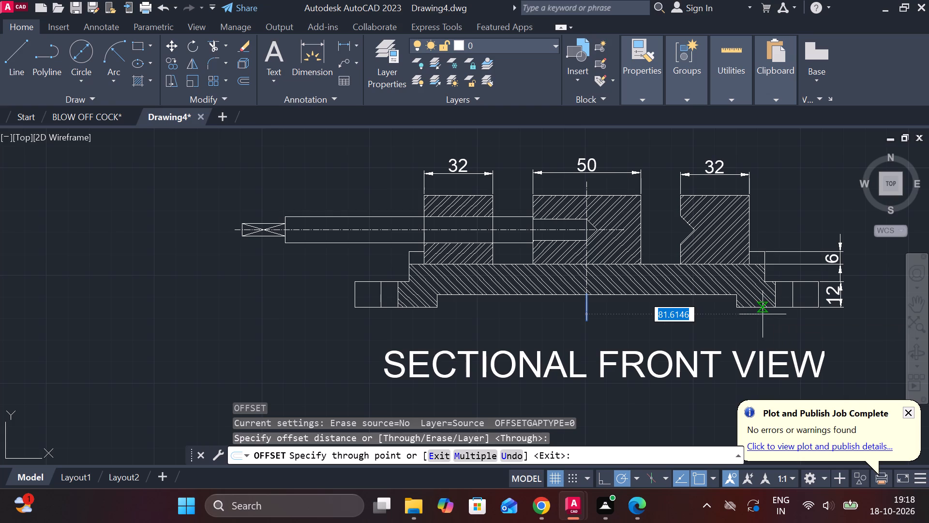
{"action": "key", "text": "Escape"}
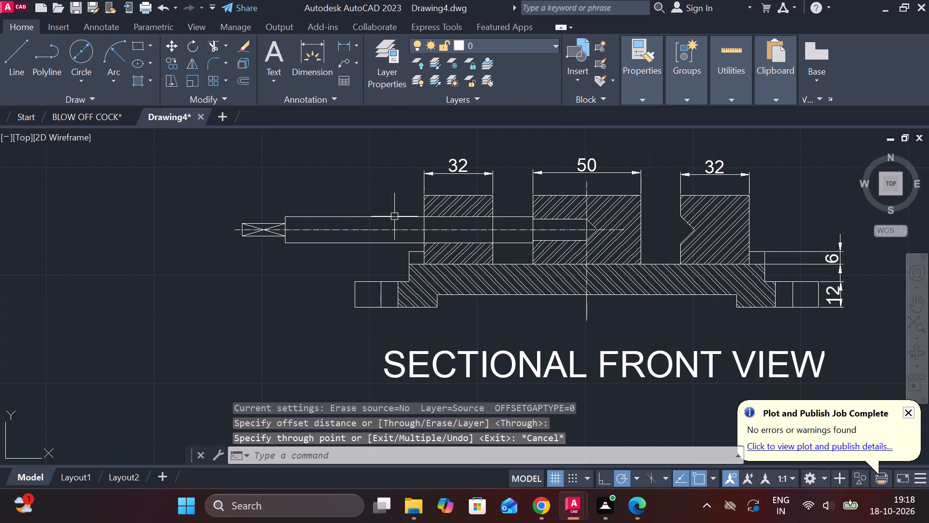
Trim both side edges of the hatched 32 mm block nearest the spindle's square end where they cross the spindle.
{"action": "type", "text": "TR"}
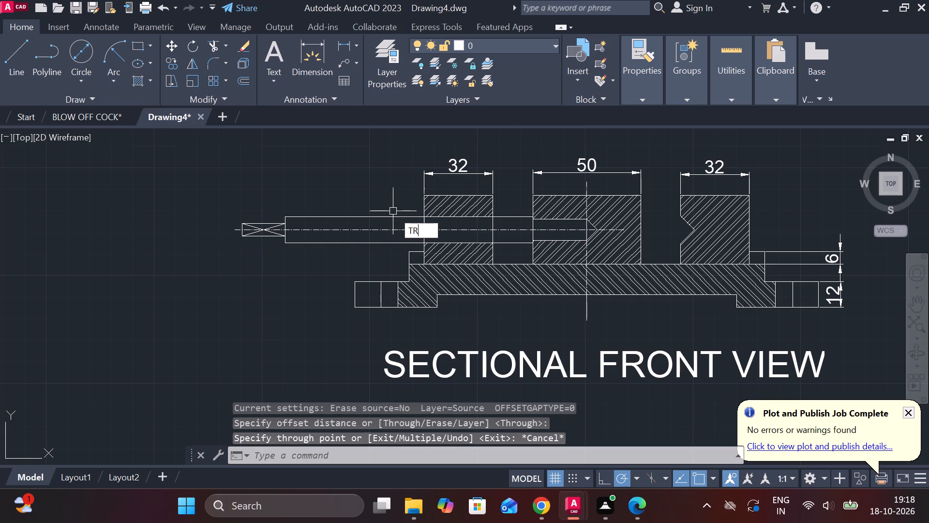
{"action": "key", "text": "space"}
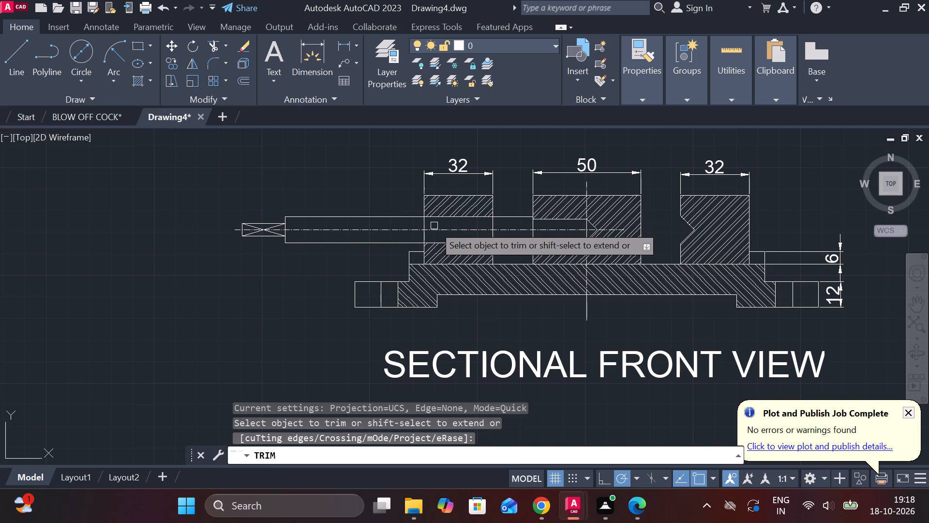
{"action": "left_click", "coordinate": [426, 225]}
{"action": "left_click", "coordinate": [427, 234]}
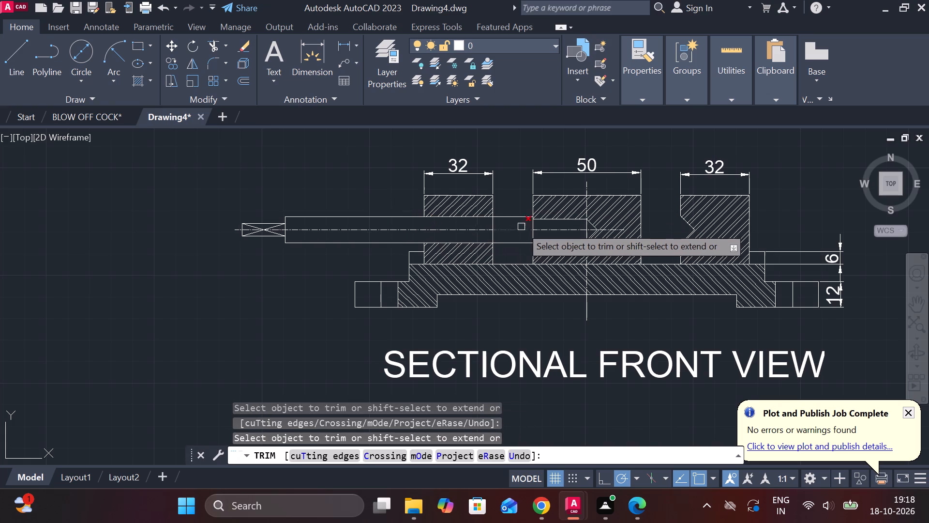
{"action": "left_click", "coordinate": [492, 223]}
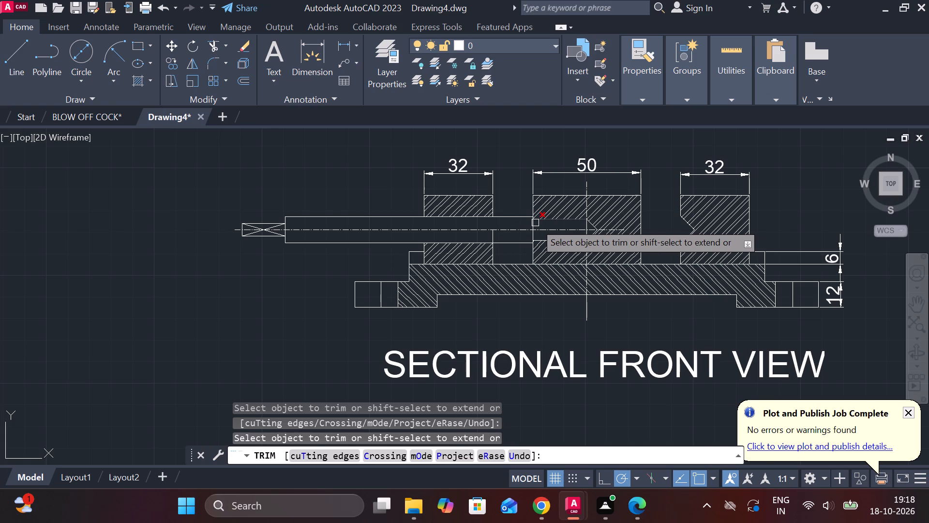
{"action": "scroll", "coordinate": [535, 225], "scroll_direction": "up", "scroll_amount": 1}
{"action": "left_click", "coordinate": [498, 251]}
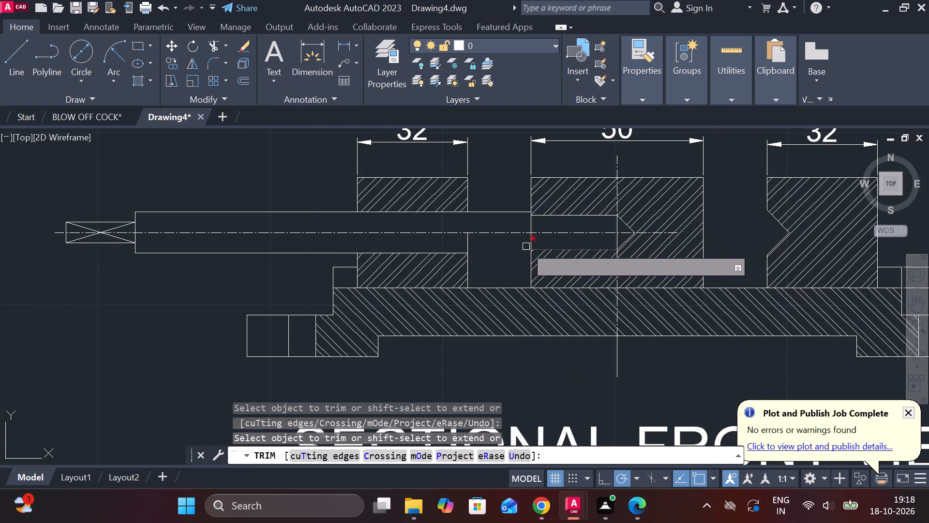
{"action": "key", "text": "ctrl+z"}
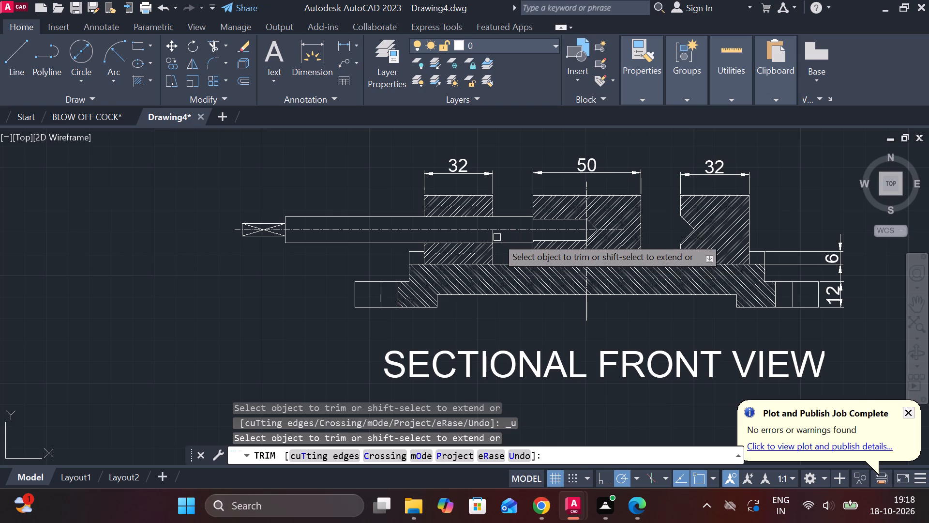
{"action": "left_click", "coordinate": [494, 237]}
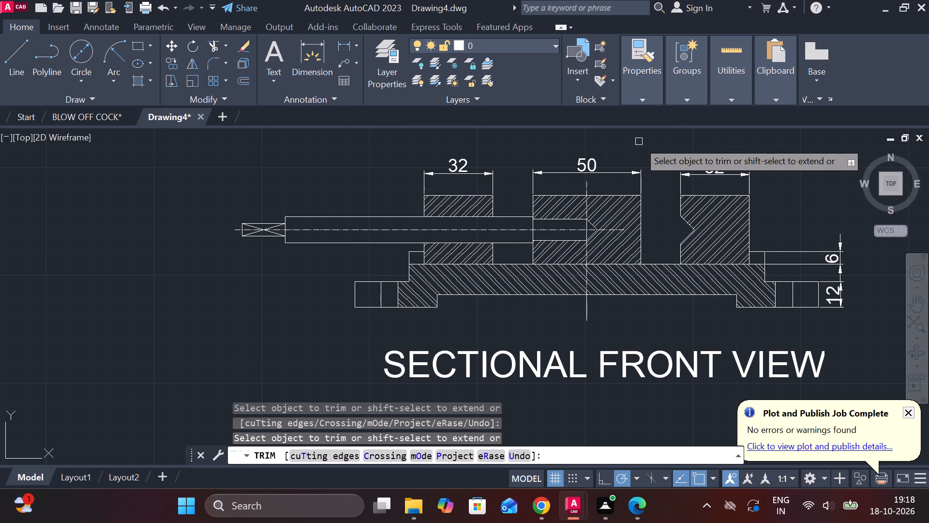
{"action": "key", "text": "Escape"}
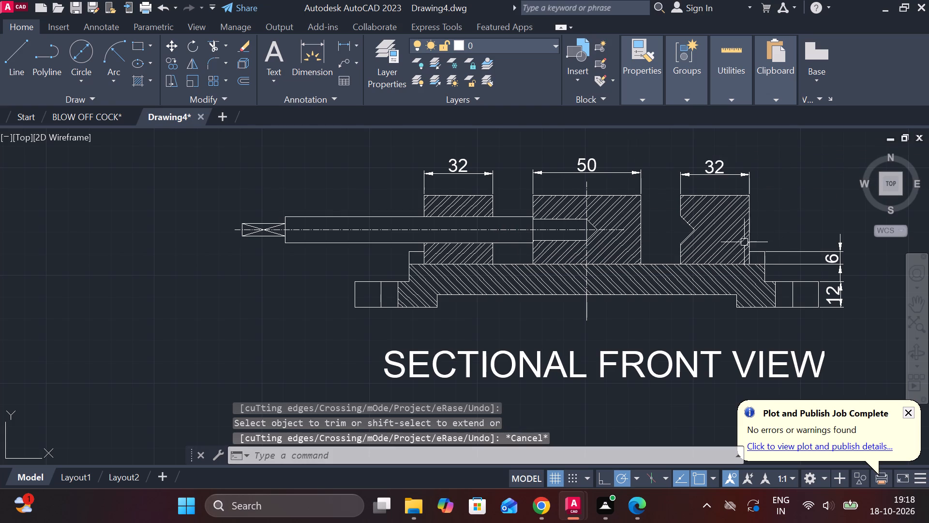
Look over the part detail views, from the end plate, base and block to the two sliding jaw views.
{"action": "scroll", "coordinate": [747, 242], "scroll_direction": "down", "scroll_amount": 2}
{"action": "middle_click_drag", "start_coordinate": [671, 293], "coordinate": [663, 301]}
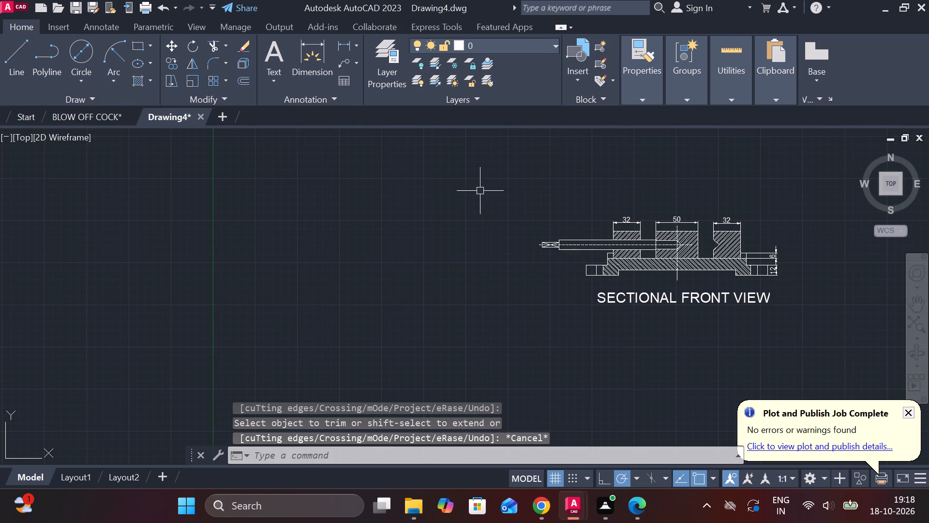
{"action": "left_click", "coordinate": [465, 180]}
{"action": "key", "text": "Escape"}
{"action": "middle_click_drag", "start_coordinate": [729, 215], "coordinate": [417, 228]}
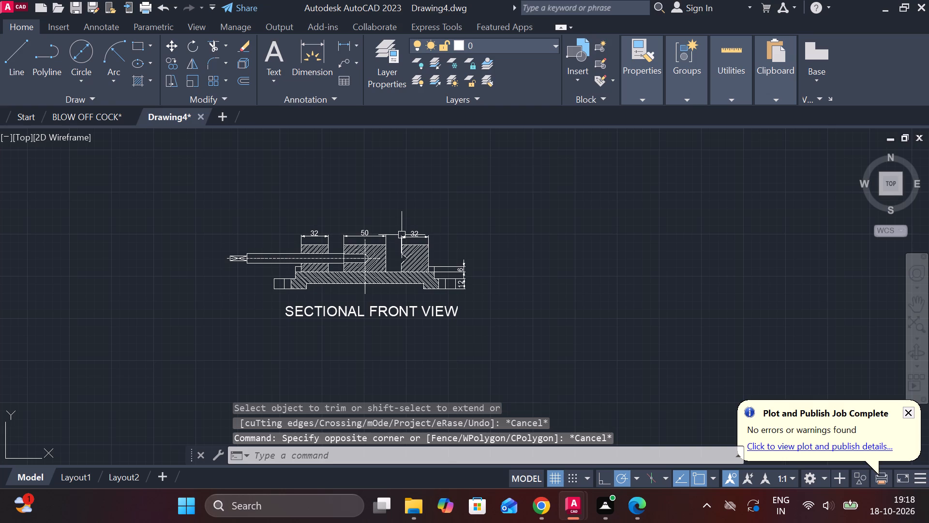
{"action": "scroll", "coordinate": [484, 246], "scroll_direction": "down", "scroll_amount": 1}
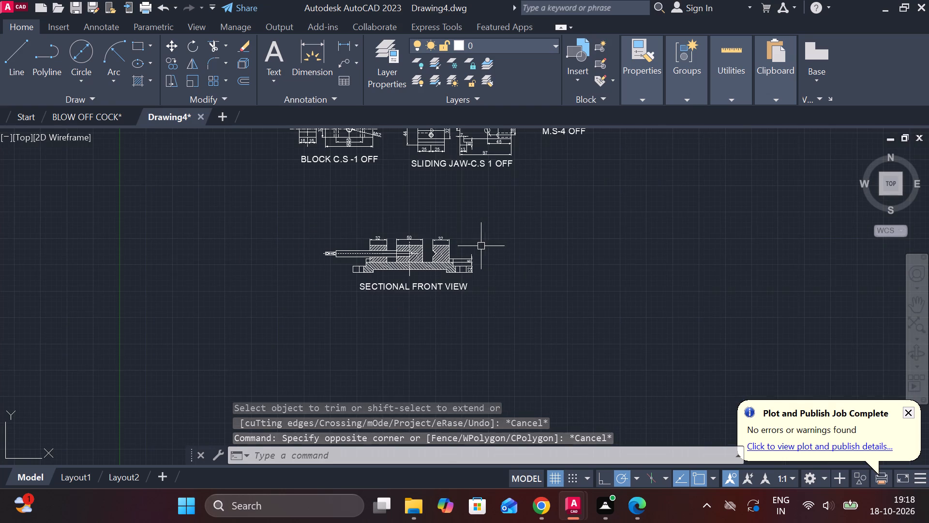
{"action": "middle_click_drag", "start_coordinate": [406, 226], "coordinate": [439, 334]}
{"action": "scroll", "coordinate": [330, 253], "scroll_direction": "up", "scroll_amount": 1}
{"action": "scroll", "coordinate": [412, 275], "scroll_direction": "up", "scroll_amount": 1}
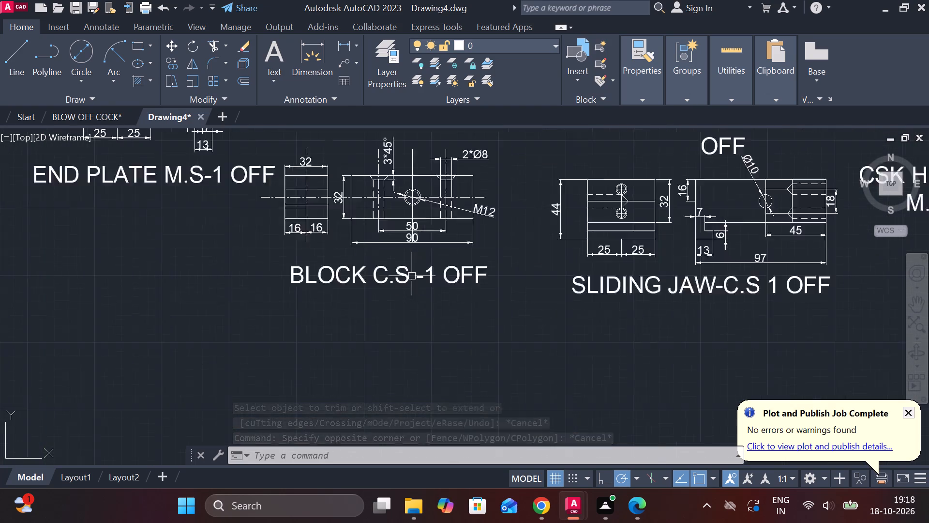
{"action": "scroll", "coordinate": [412, 276], "scroll_direction": "up", "scroll_amount": 1}
{"action": "scroll", "coordinate": [405, 313], "scroll_direction": "down", "scroll_amount": 1}
{"action": "middle_click_drag", "start_coordinate": [485, 335], "coordinate": [522, 428]}
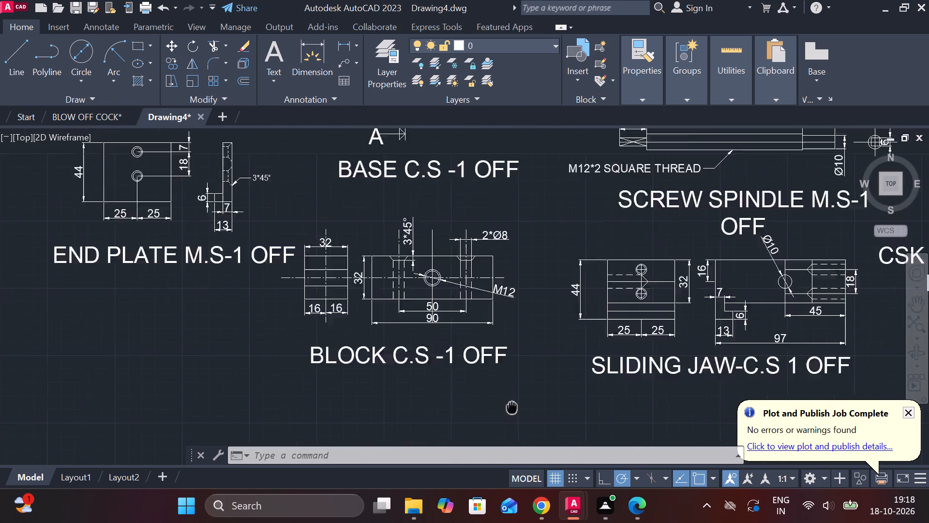
{"action": "middle_click_drag", "start_coordinate": [522, 428], "coordinate": [536, 451]}
{"action": "middle_click_drag", "start_coordinate": [357, 273], "coordinate": [554, 304]}
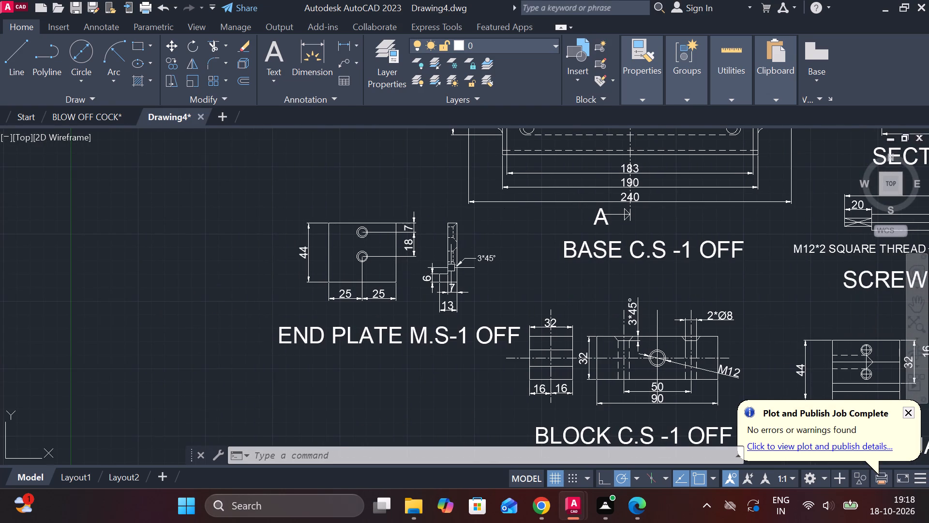
{"action": "scroll", "coordinate": [452, 268], "scroll_direction": "down", "scroll_amount": 2}
{"action": "scroll", "coordinate": [700, 172], "scroll_direction": "up", "scroll_amount": 1}
{"action": "middle_click_drag", "start_coordinate": [703, 188], "coordinate": [675, 259]}
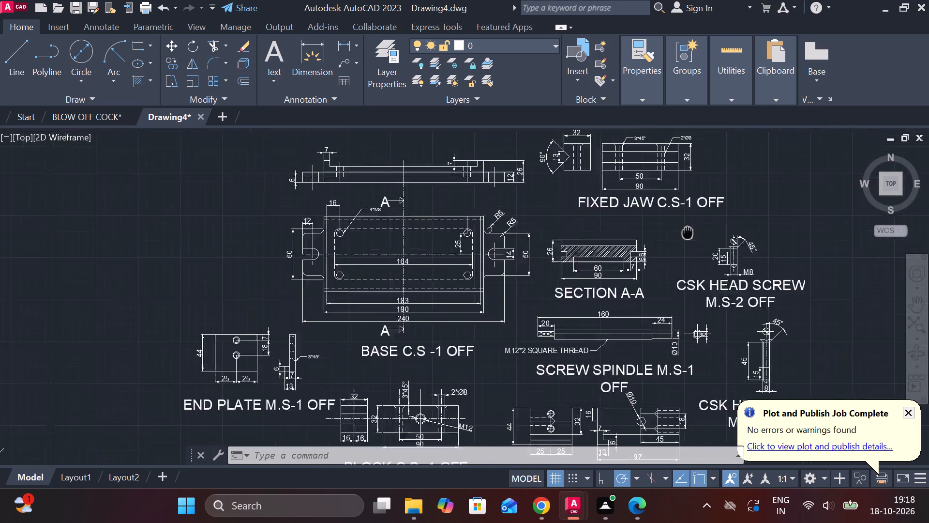
{"action": "middle_click_drag", "start_coordinate": [675, 259], "coordinate": [643, 308]}
{"action": "middle_click_drag", "start_coordinate": [643, 308], "coordinate": [632, 179]}
{"action": "scroll", "coordinate": [601, 400], "scroll_direction": "up", "scroll_amount": 1}
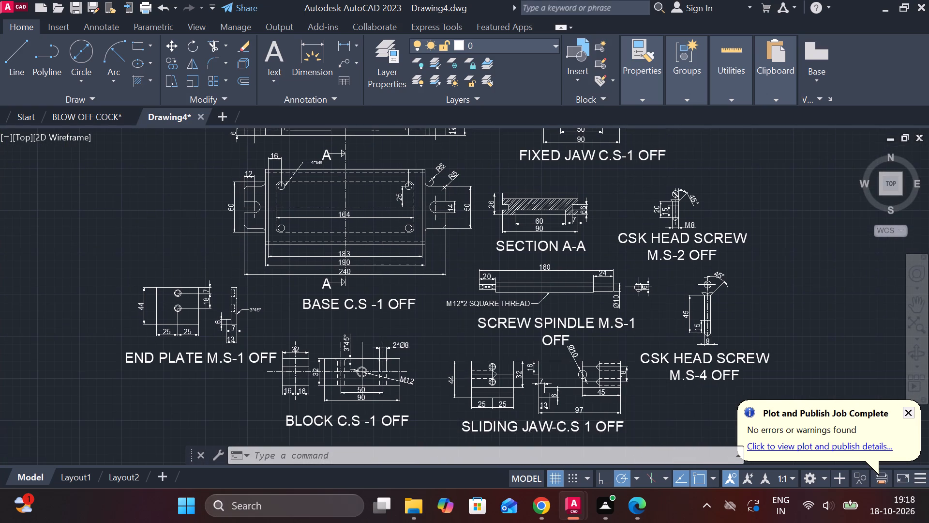
{"action": "middle_click_drag", "start_coordinate": [601, 400], "coordinate": [580, 300]}
{"action": "scroll", "coordinate": [568, 265], "scroll_direction": "up", "scroll_amount": 1}
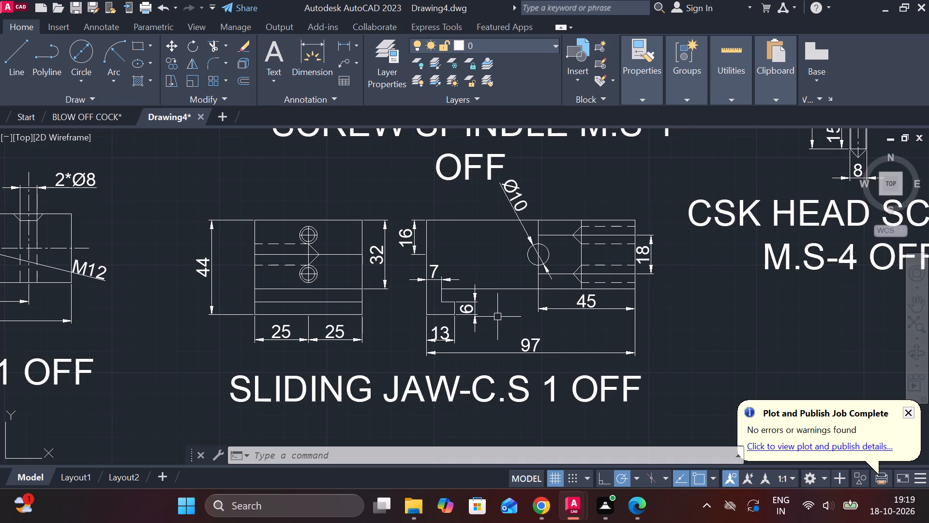
Copy the sliding jaw's 97 mm long view with its dimensions into the empty space below the CSK HEAD SCREW M.S-4 OFF caption.
{"action": "left_click", "coordinate": [407, 198]}
{"action": "left_click", "coordinate": [656, 359]}
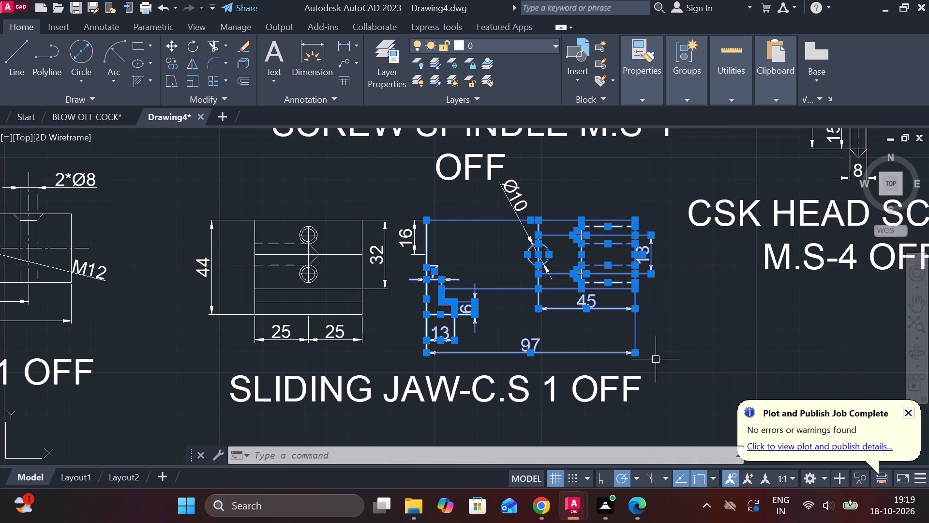
{"action": "key", "text": "v"}
{"action": "key", "text": "BackSpace"}
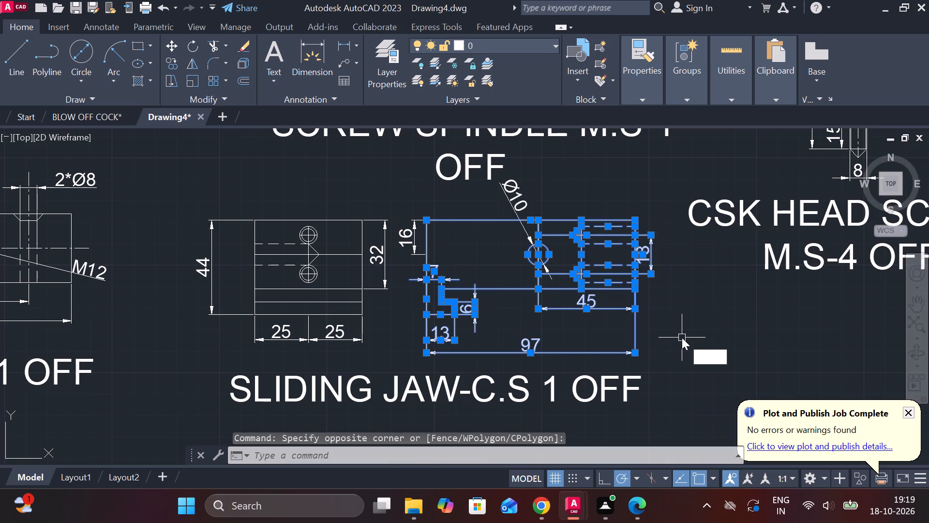
{"action": "type", "text": "CO"}
{"action": "key", "text": "Return"}
{"action": "left_click", "coordinate": [682, 326]}
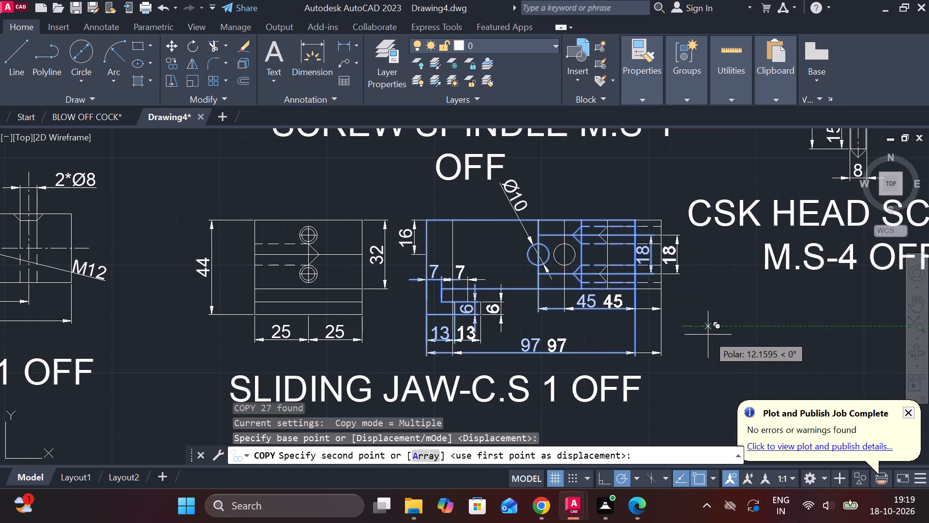
{"action": "middle_click_drag", "start_coordinate": [691, 335], "coordinate": [618, 309]}
{"action": "scroll", "coordinate": [618, 309], "scroll_direction": "down", "scroll_amount": 1}
{"action": "middle_click_drag", "start_coordinate": [648, 335], "coordinate": [505, 287]}
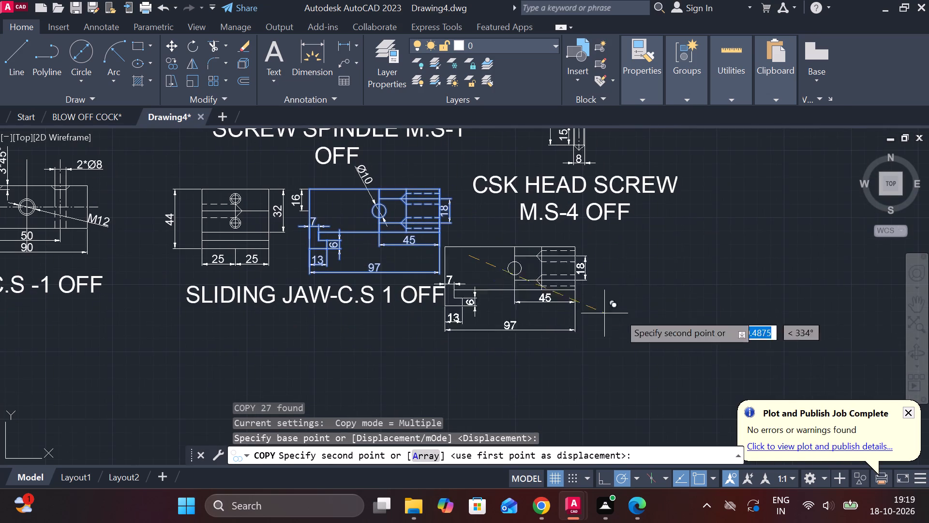
{"action": "left_click", "coordinate": [740, 338]}
{"action": "key", "text": "Escape"}
Erase the 7, 13, 6, 97, 45 and 18 dimensions from the copied sliding jaw view.
{"action": "scroll", "coordinate": [578, 338], "scroll_direction": "up", "scroll_amount": 2}
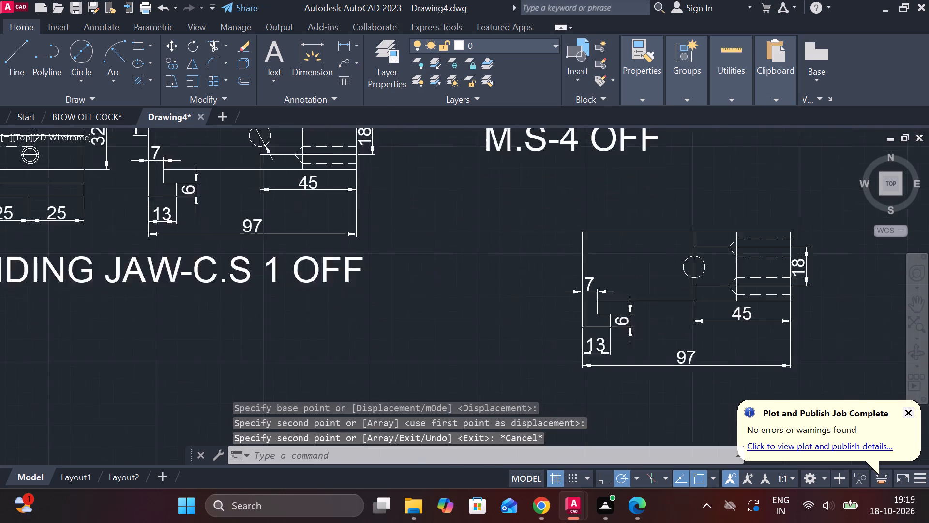
{"action": "left_click", "coordinate": [615, 353]}
{"action": "left_click", "coordinate": [656, 314]}
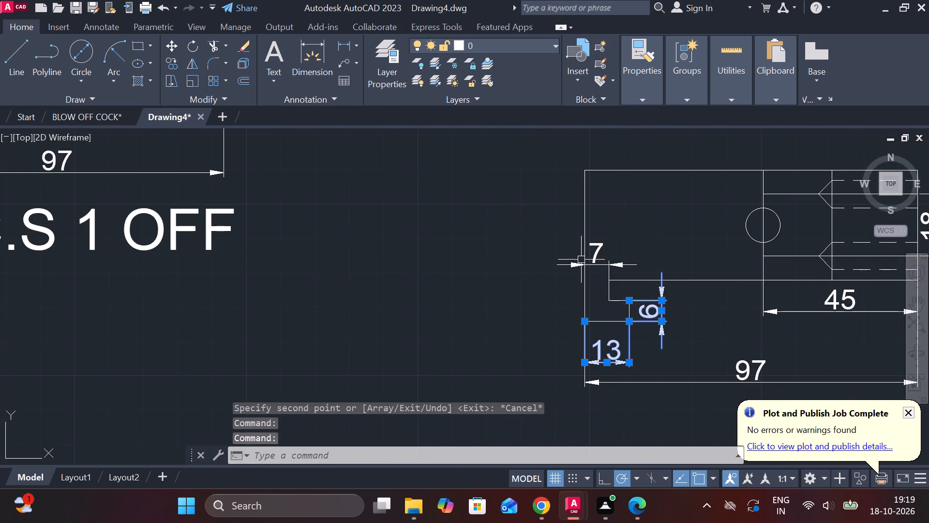
{"action": "left_click", "coordinate": [588, 258]}
{"action": "left_click", "coordinate": [738, 368]}
{"action": "middle_click_drag", "start_coordinate": [721, 352], "coordinate": [498, 359]}
{"action": "left_click", "coordinate": [618, 317]}
{"action": "left_click", "coordinate": [717, 219]}
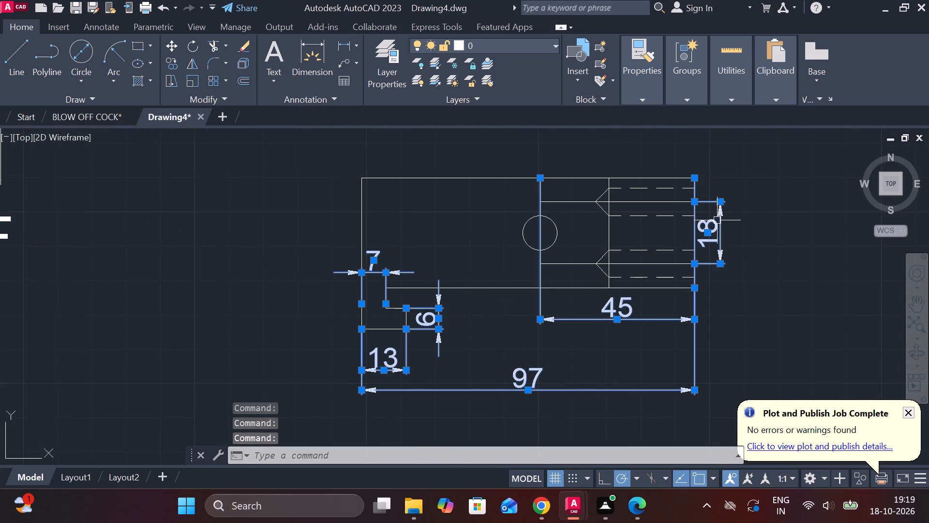
{"action": "type", "text": "E"}
{"action": "key", "text": "space"}
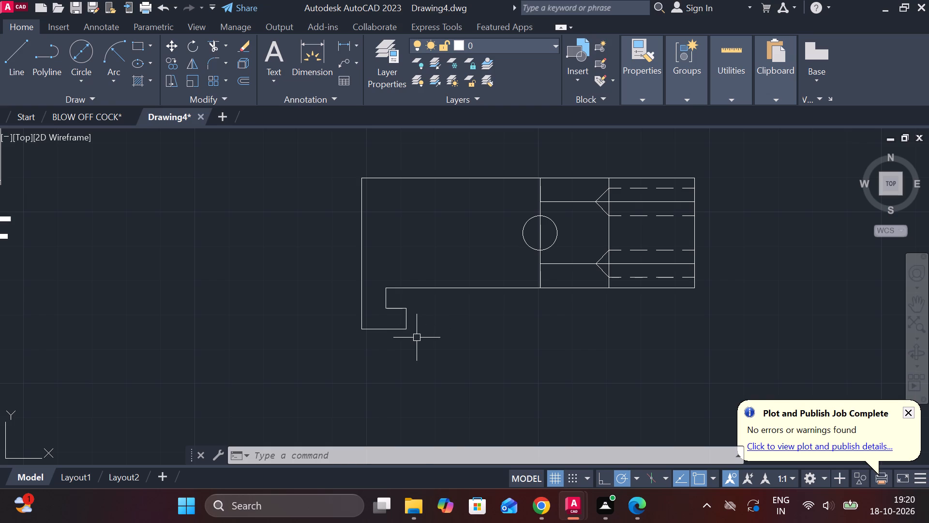
Mirror the copied jaw's outer end edge and stepped hook about the vertical line through the circle's centre, keeping the originals.
{"action": "left_click", "coordinate": [418, 338]}
{"action": "left_click", "coordinate": [342, 299]}
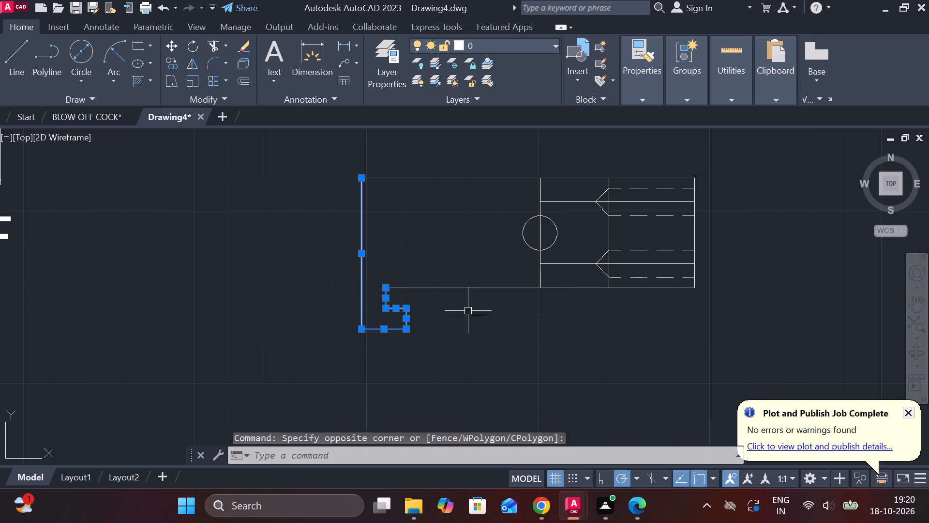
{"action": "type", "text": "MI"}
{"action": "key", "text": "Return"}
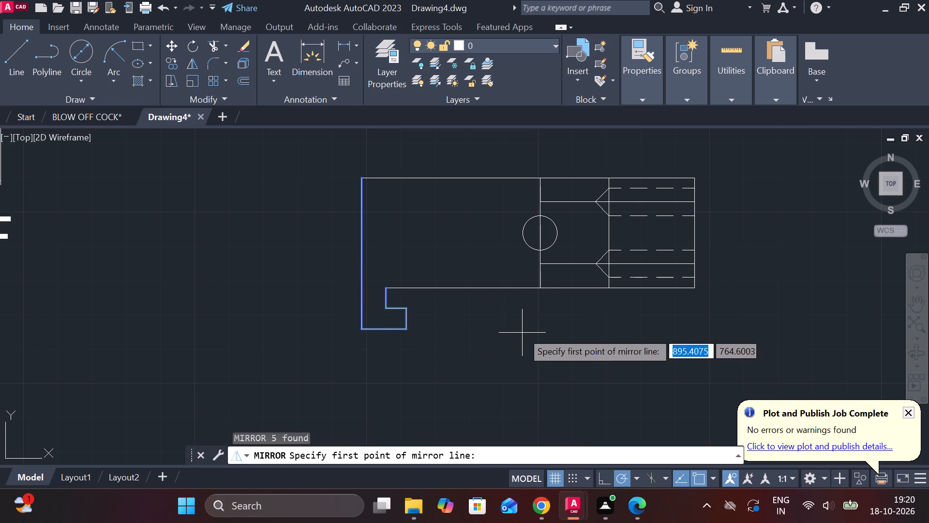
{"action": "left_click", "coordinate": [542, 288]}
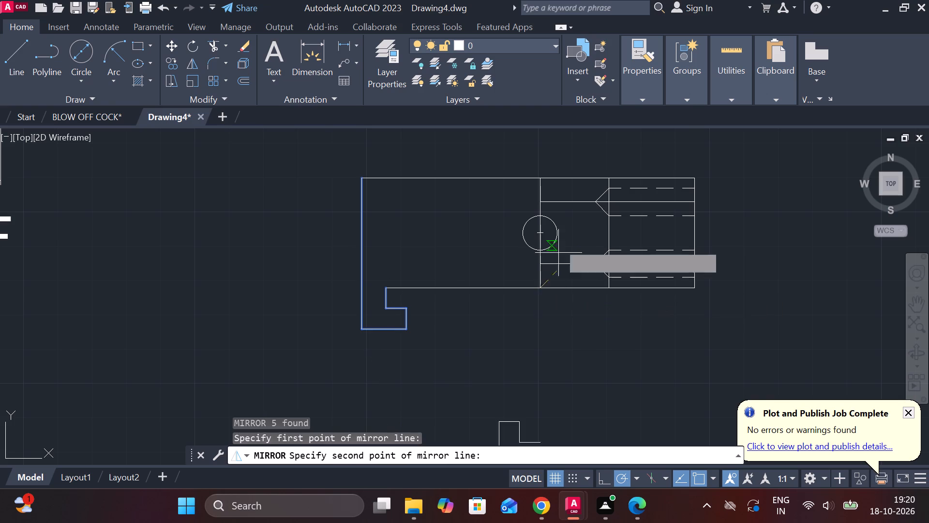
{"action": "left_click", "coordinate": [538, 173]}
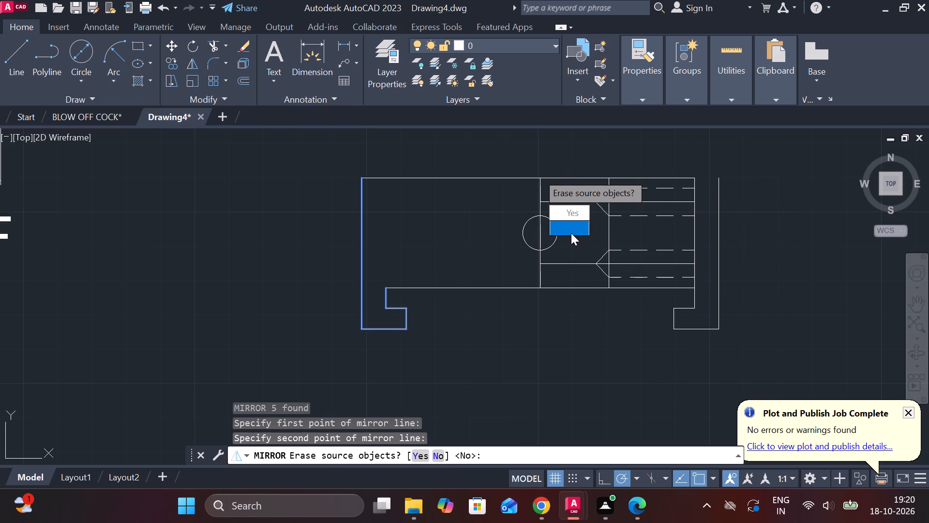
{"action": "left_click_drag", "start_coordinate": [571, 233], "coordinate": [538, 173]}
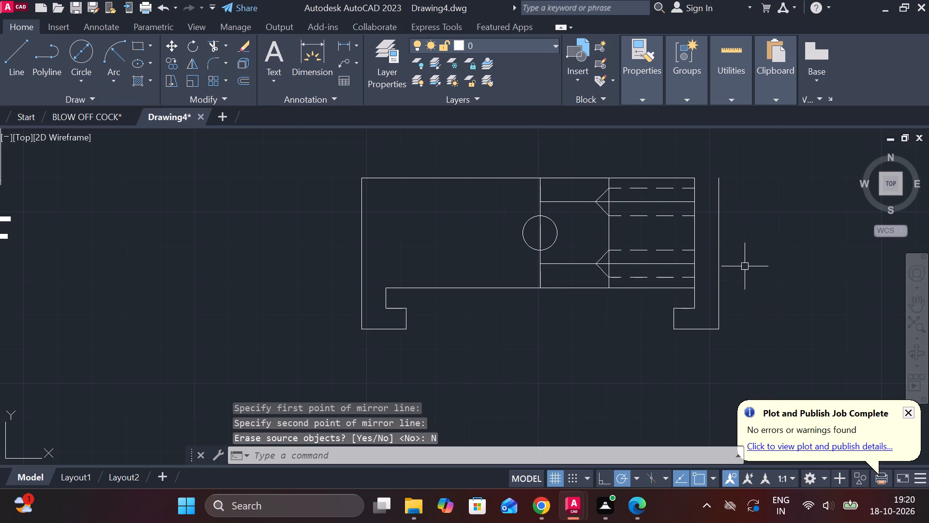
Extend the copied jaw's top edge to meet the mirrored outer end edge.
{"action": "type", "text": "EX"}
{"action": "key", "text": "space"}
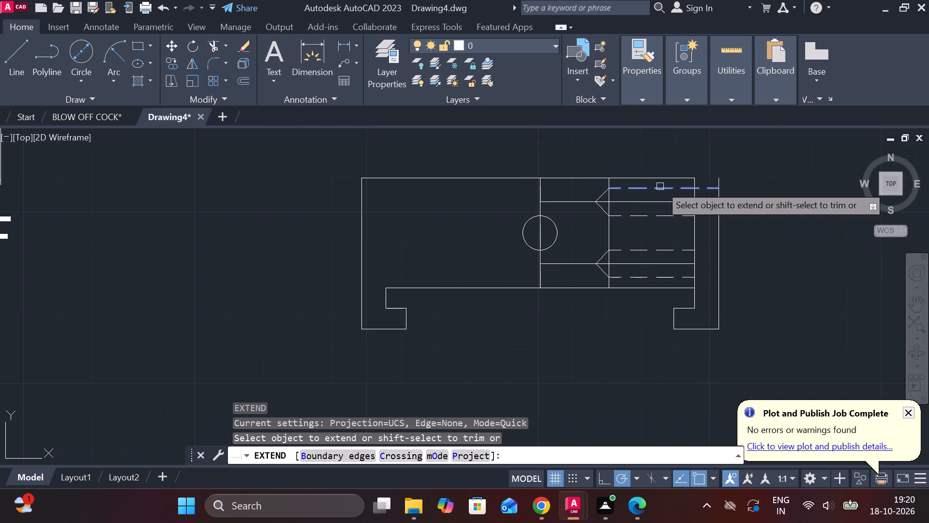
{"action": "left_click", "coordinate": [670, 176]}
{"action": "middle_click_drag", "start_coordinate": [766, 240], "coordinate": [758, 261]}
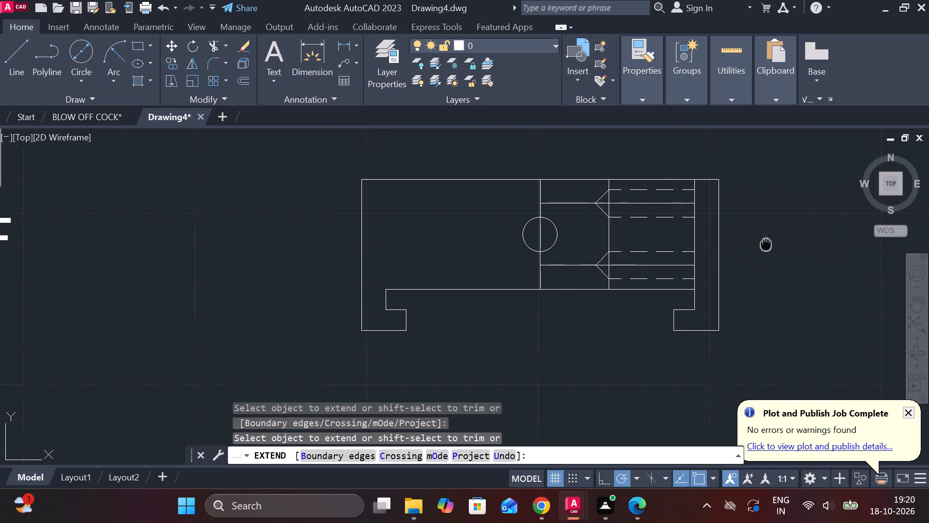
{"action": "middle_click_drag", "start_coordinate": [758, 261], "coordinate": [747, 276]}
{"action": "key", "text": "Escape"}
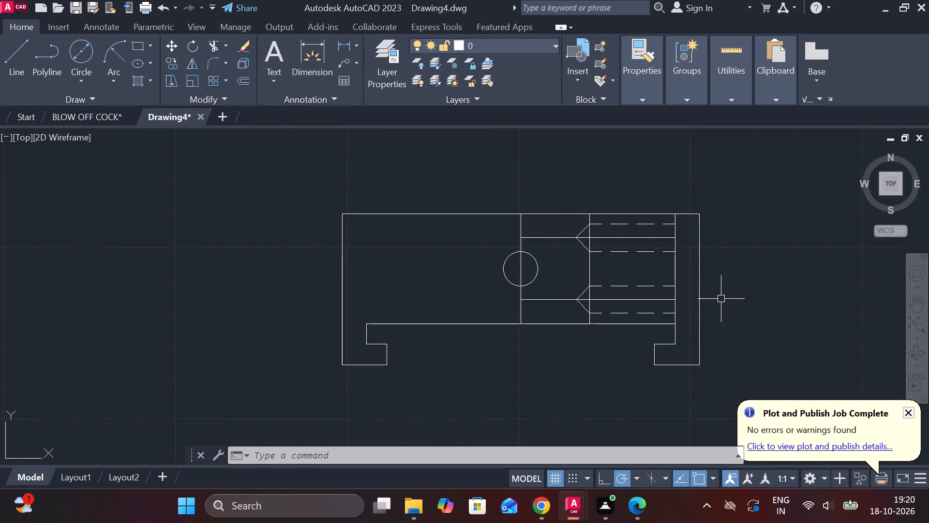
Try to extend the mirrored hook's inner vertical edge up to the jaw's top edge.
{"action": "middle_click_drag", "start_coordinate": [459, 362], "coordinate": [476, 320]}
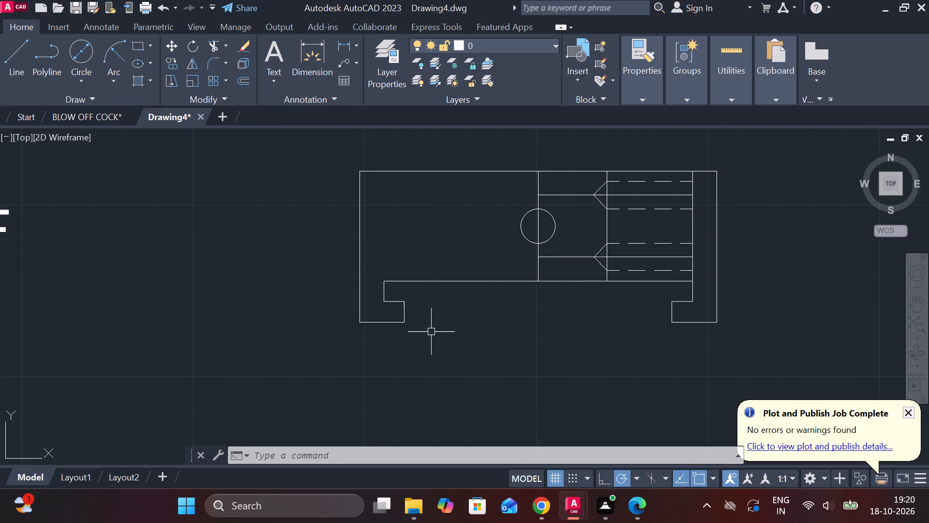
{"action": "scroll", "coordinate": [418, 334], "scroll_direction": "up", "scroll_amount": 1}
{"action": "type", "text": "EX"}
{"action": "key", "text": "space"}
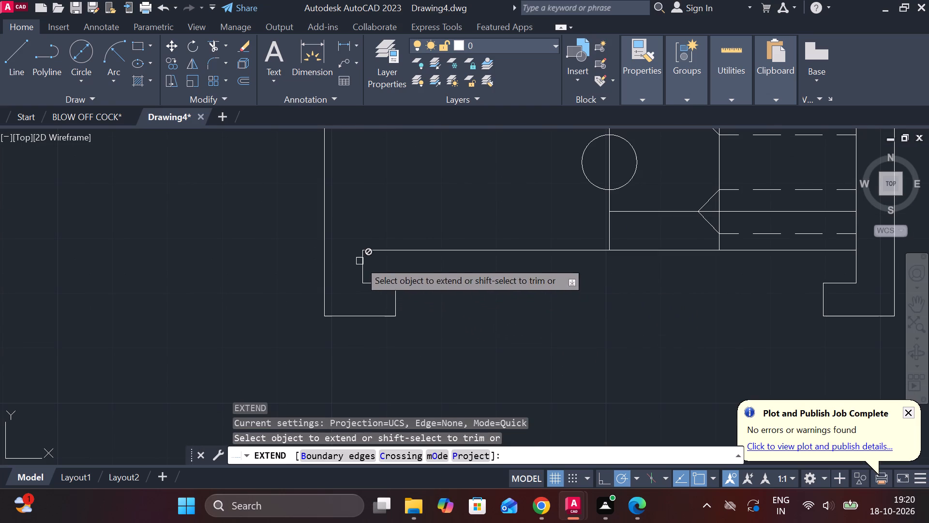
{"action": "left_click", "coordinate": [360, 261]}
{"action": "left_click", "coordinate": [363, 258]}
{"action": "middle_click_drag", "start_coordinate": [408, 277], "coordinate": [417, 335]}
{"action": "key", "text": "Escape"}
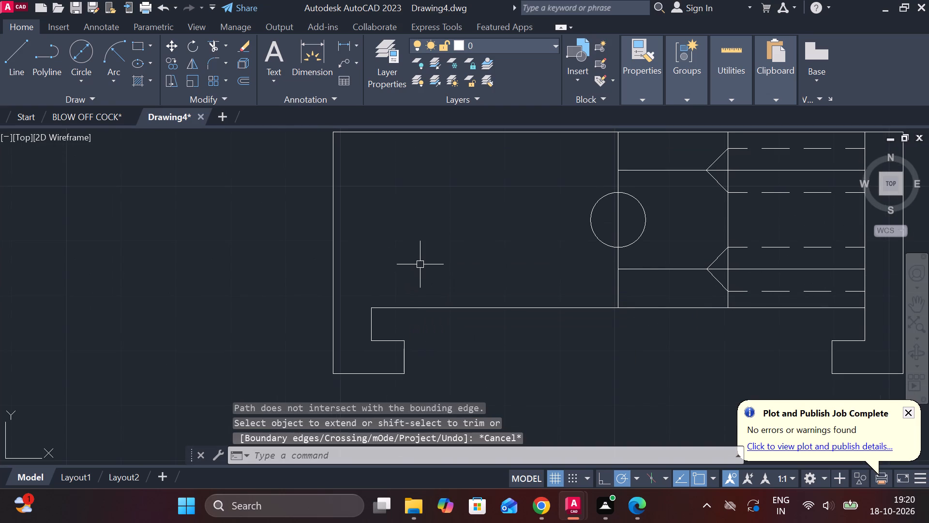
Draw a vertical line from the mirrored hook's inner upper corner to the copied jaw's top edge.
{"action": "key", "text": "l"}
{"action": "key", "text": "Return"}
{"action": "left_click", "coordinate": [368, 303]}
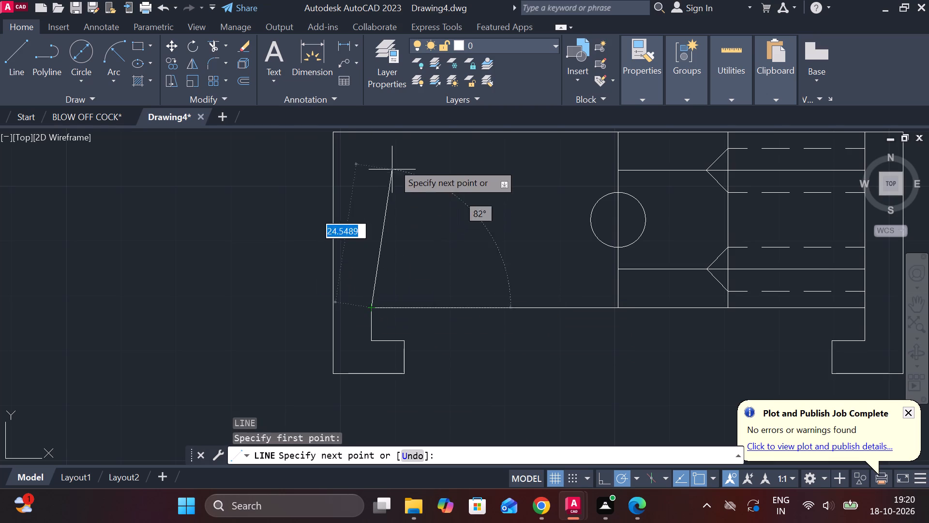
{"action": "left_click", "coordinate": [371, 136]}
{"action": "key", "text": "Escape"}
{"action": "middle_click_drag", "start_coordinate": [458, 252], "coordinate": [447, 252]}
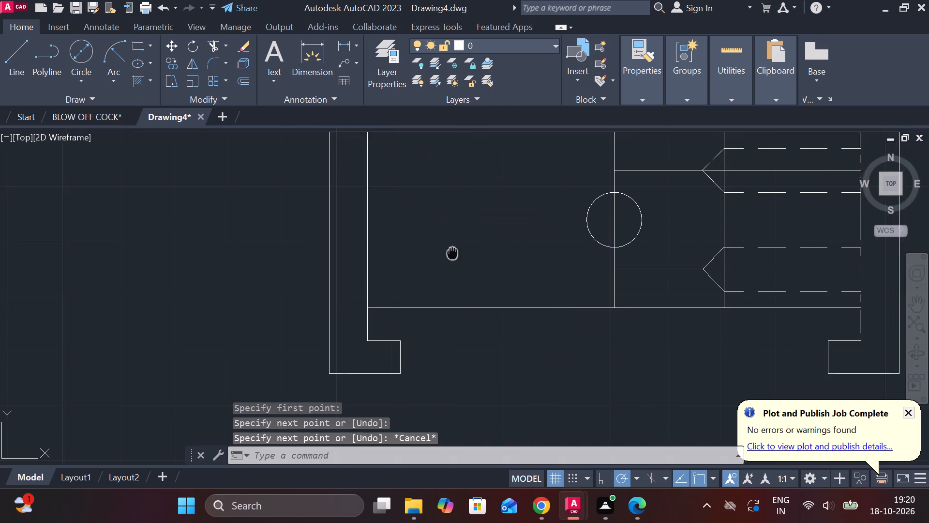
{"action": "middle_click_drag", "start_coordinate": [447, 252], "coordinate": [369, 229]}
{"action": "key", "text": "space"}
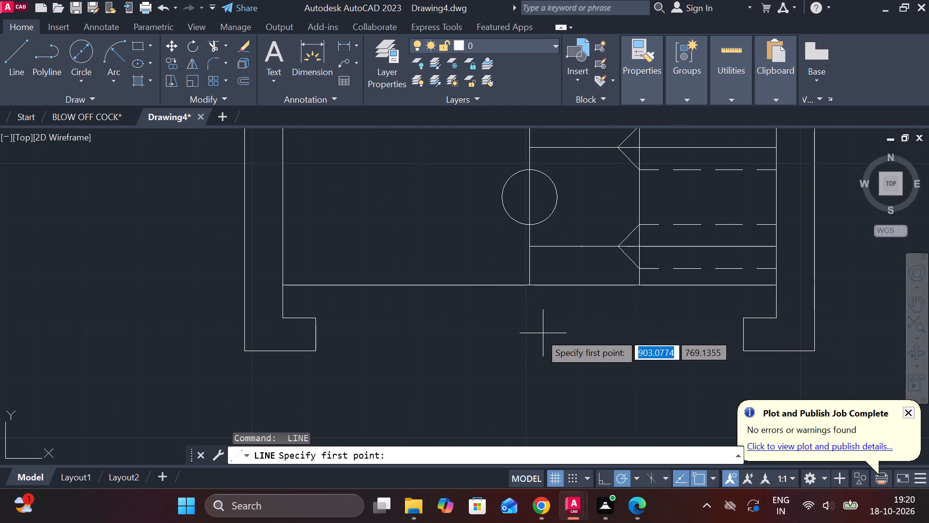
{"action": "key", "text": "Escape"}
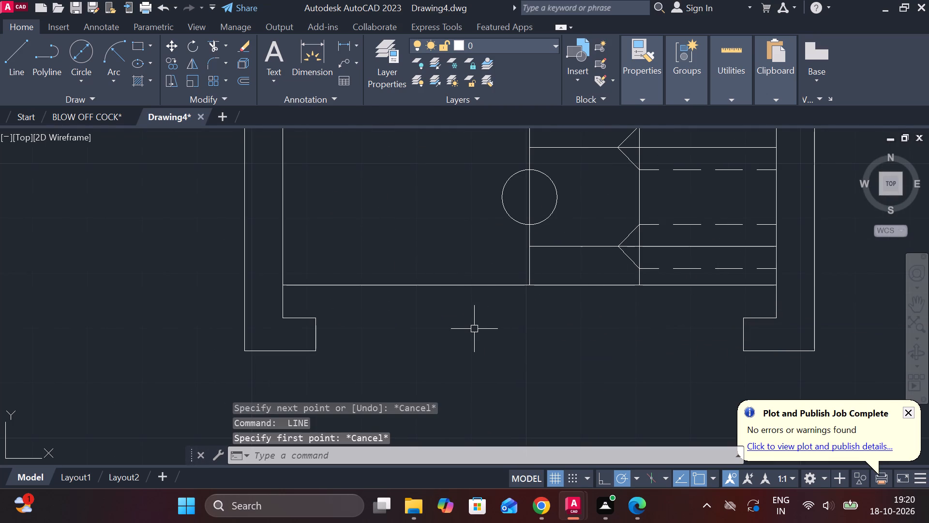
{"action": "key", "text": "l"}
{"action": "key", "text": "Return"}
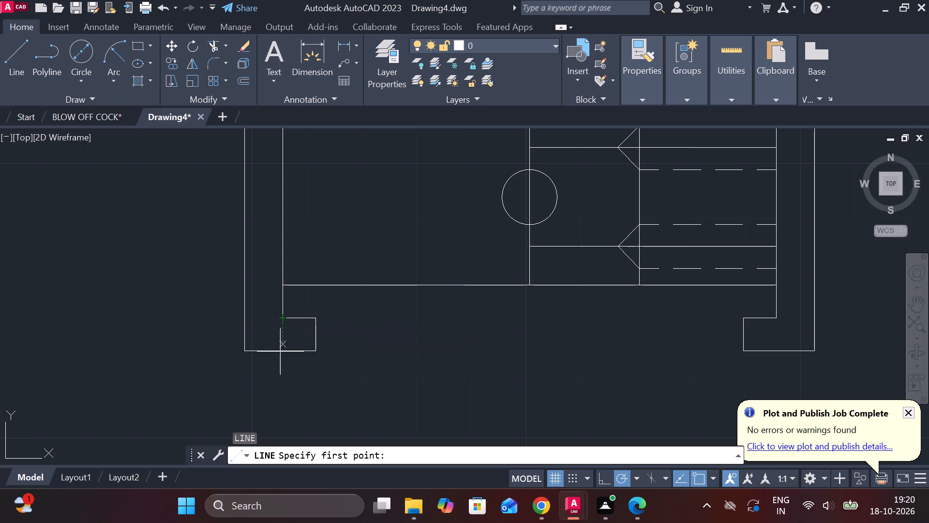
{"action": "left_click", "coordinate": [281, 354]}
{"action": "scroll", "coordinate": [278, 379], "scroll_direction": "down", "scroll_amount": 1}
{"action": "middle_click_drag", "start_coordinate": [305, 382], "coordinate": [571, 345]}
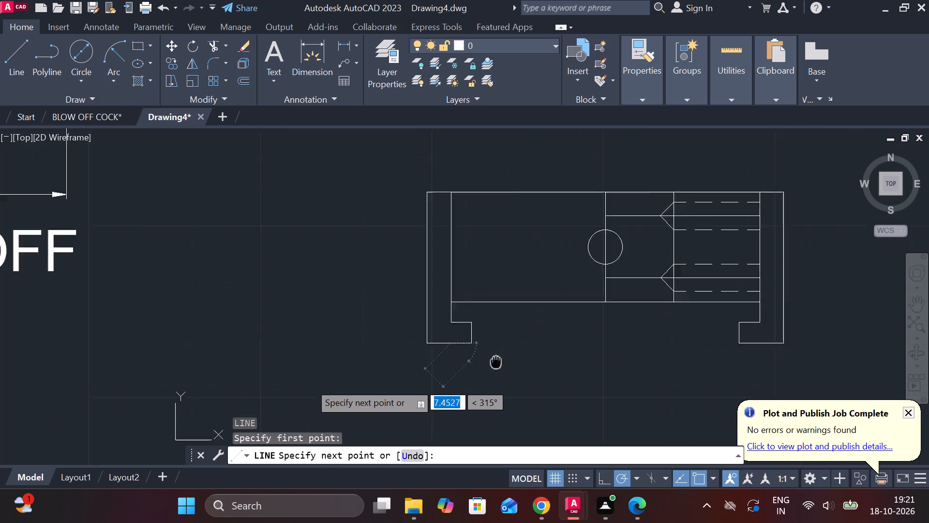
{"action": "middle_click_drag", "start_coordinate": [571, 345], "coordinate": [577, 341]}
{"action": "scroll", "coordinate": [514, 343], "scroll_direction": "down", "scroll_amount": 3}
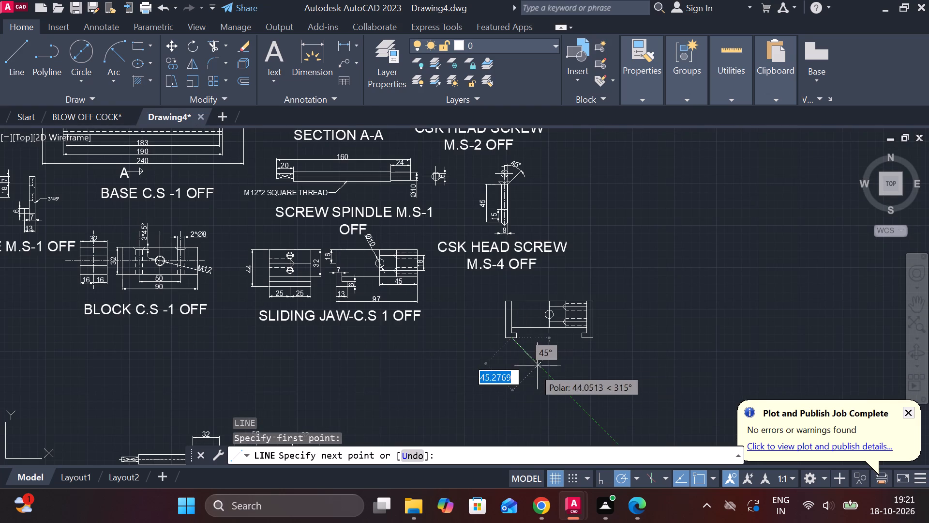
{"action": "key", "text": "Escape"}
Move the whole modified jaw view into the empty space beside the SECTIONAL FRONT VIEW.
{"action": "left_click", "coordinate": [498, 283]}
{"action": "left_click", "coordinate": [623, 366]}
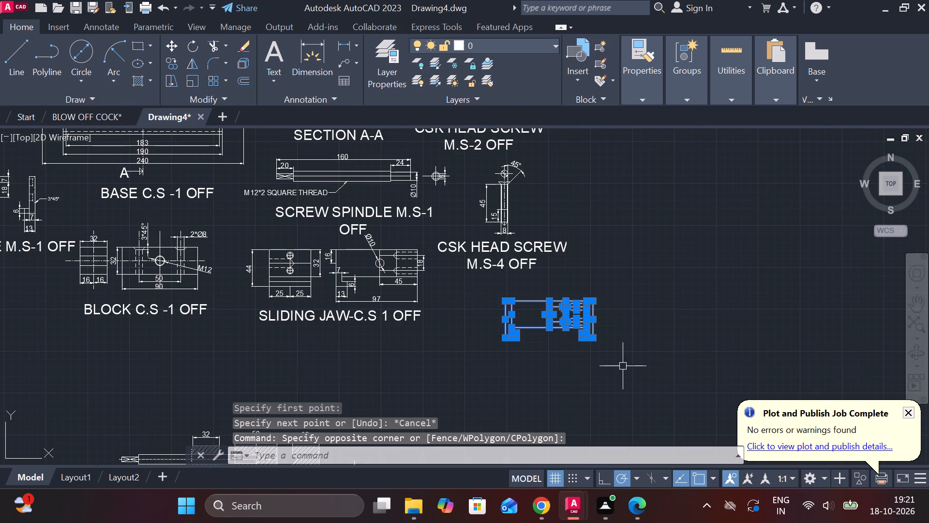
{"action": "key", "text": "m"}
{"action": "key", "text": "Return"}
{"action": "left_click", "coordinate": [663, 338]}
{"action": "scroll", "coordinate": [669, 350], "scroll_direction": "down", "scroll_amount": 1}
{"action": "middle_click_drag", "start_coordinate": [664, 352], "coordinate": [661, 335]}
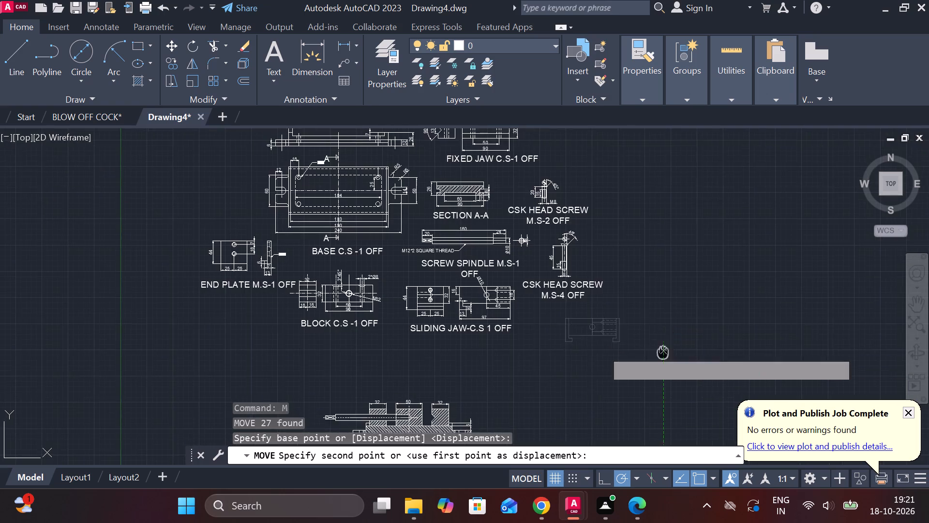
{"action": "middle_click_drag", "start_coordinate": [661, 335], "coordinate": [666, 274]}
{"action": "scroll", "coordinate": [606, 359], "scroll_direction": "up", "scroll_amount": 2}
{"action": "middle_click_drag", "start_coordinate": [580, 367], "coordinate": [678, 338]}
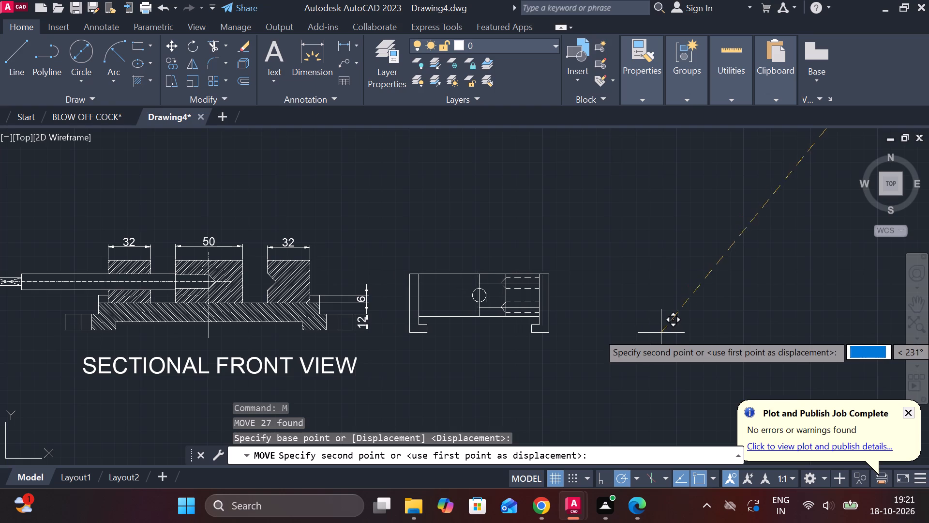
{"action": "left_click", "coordinate": [677, 333]}
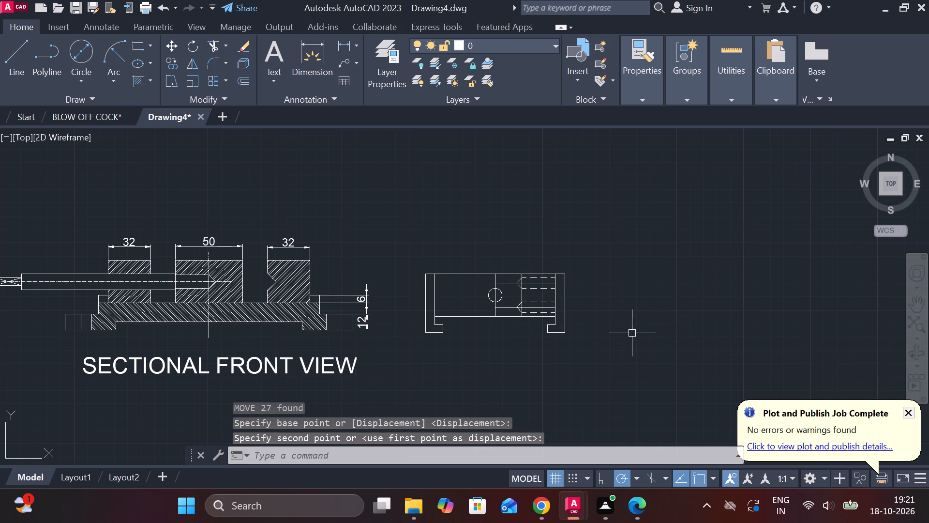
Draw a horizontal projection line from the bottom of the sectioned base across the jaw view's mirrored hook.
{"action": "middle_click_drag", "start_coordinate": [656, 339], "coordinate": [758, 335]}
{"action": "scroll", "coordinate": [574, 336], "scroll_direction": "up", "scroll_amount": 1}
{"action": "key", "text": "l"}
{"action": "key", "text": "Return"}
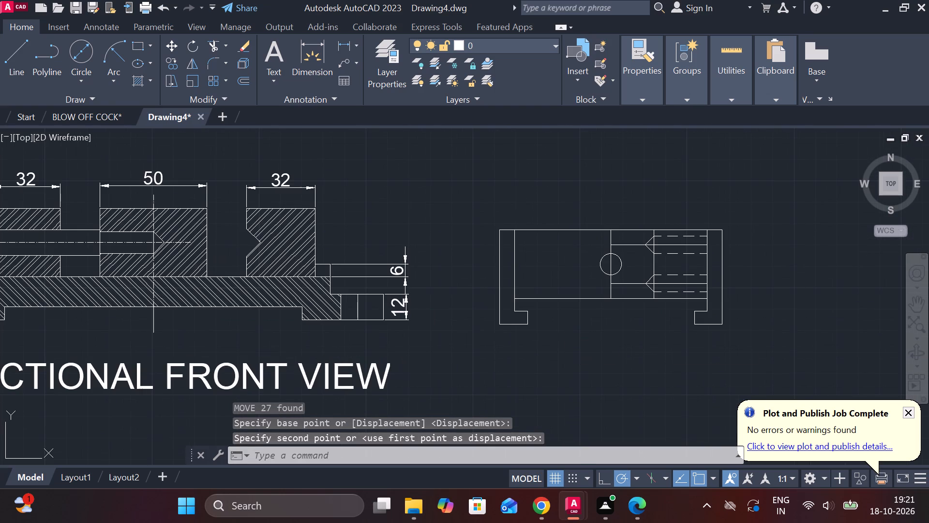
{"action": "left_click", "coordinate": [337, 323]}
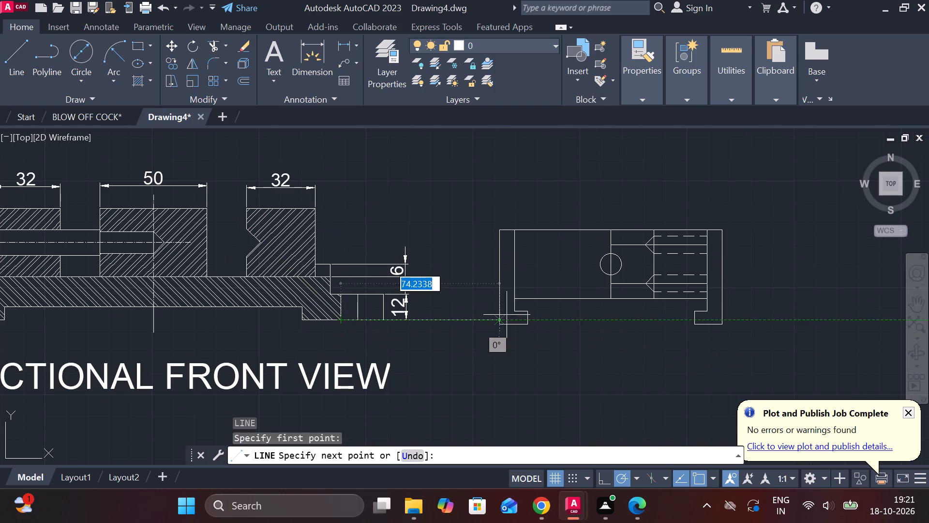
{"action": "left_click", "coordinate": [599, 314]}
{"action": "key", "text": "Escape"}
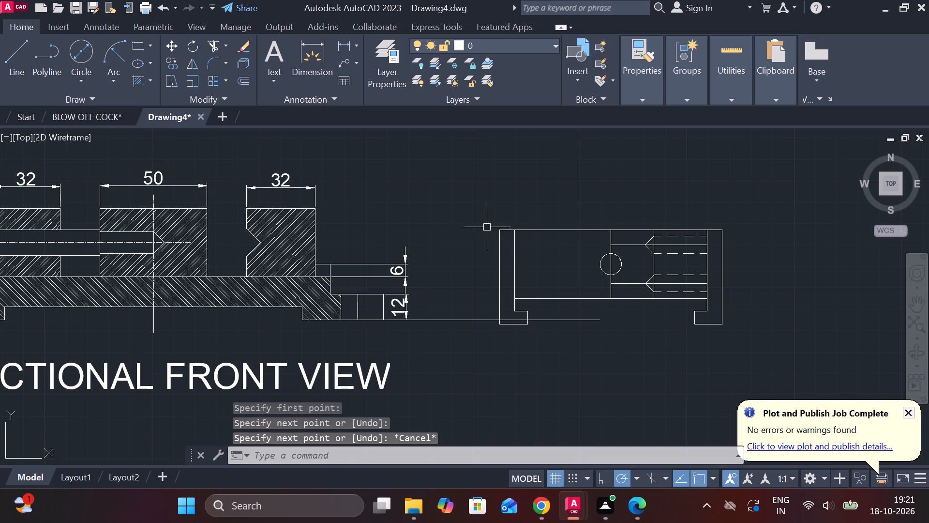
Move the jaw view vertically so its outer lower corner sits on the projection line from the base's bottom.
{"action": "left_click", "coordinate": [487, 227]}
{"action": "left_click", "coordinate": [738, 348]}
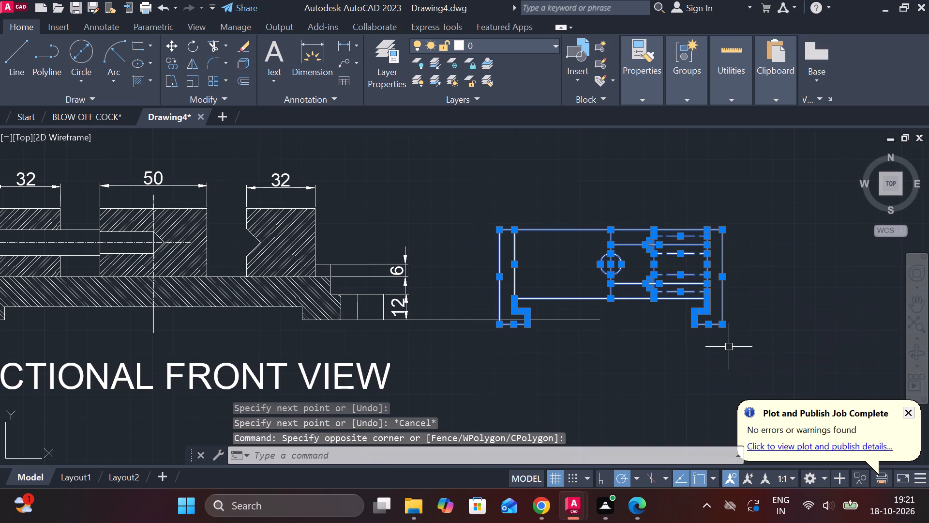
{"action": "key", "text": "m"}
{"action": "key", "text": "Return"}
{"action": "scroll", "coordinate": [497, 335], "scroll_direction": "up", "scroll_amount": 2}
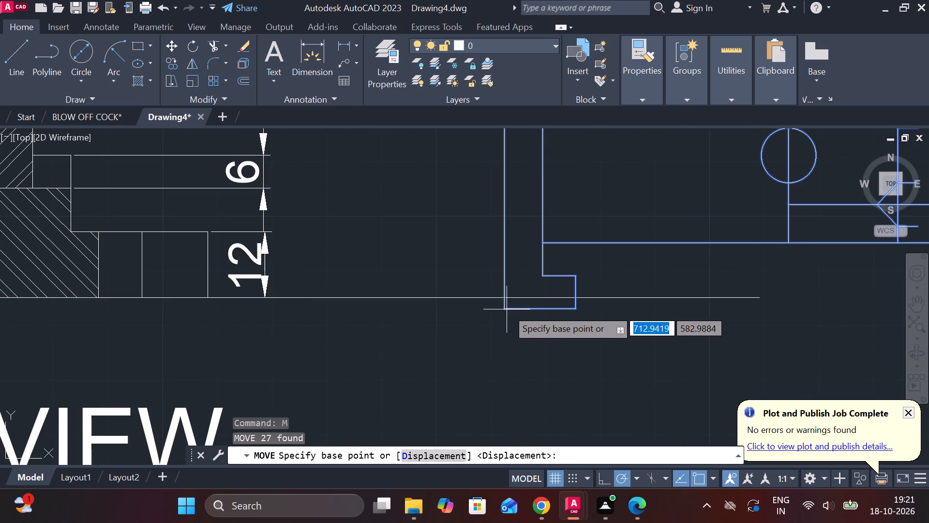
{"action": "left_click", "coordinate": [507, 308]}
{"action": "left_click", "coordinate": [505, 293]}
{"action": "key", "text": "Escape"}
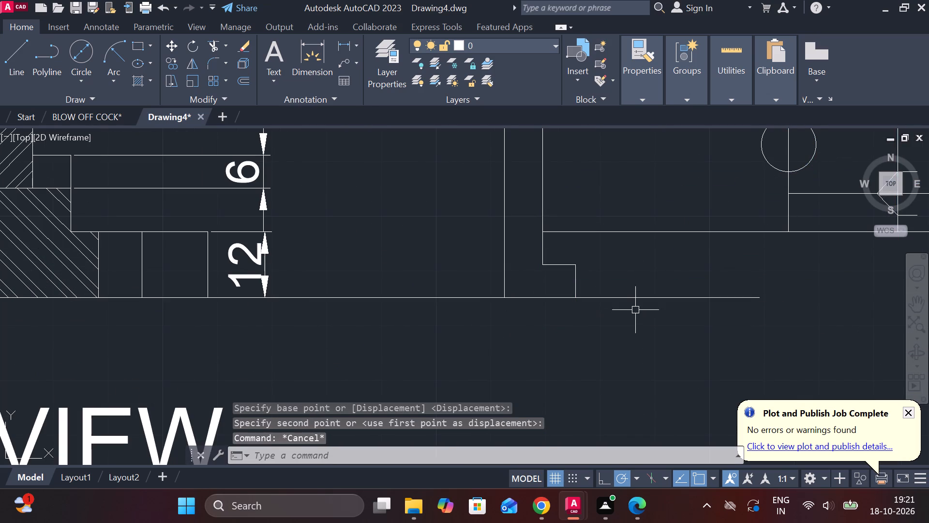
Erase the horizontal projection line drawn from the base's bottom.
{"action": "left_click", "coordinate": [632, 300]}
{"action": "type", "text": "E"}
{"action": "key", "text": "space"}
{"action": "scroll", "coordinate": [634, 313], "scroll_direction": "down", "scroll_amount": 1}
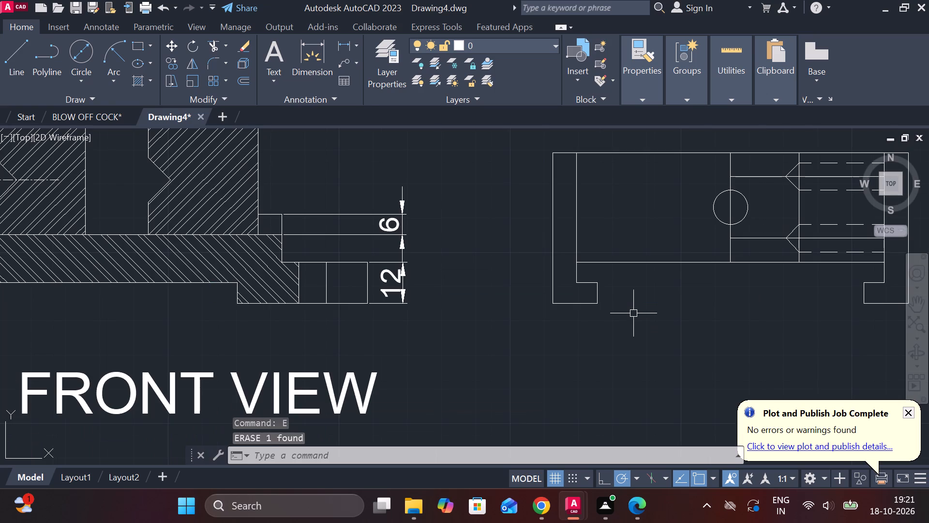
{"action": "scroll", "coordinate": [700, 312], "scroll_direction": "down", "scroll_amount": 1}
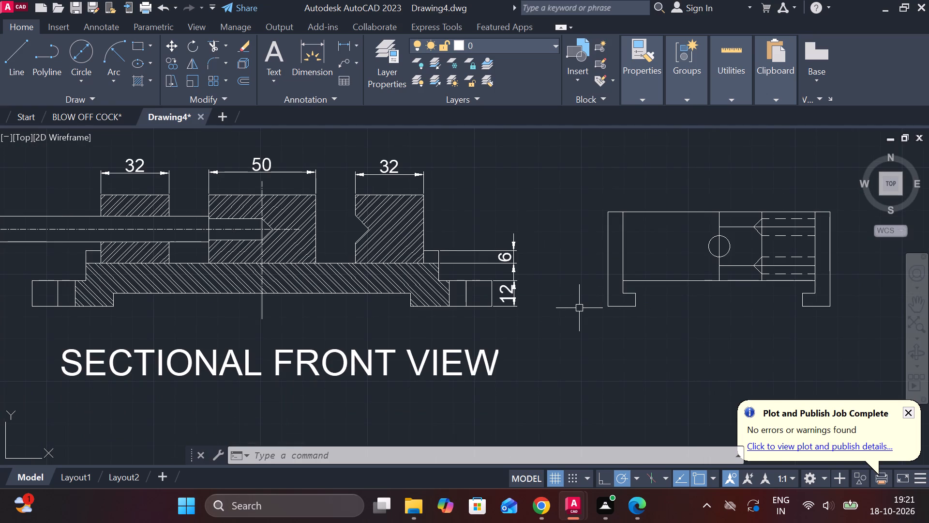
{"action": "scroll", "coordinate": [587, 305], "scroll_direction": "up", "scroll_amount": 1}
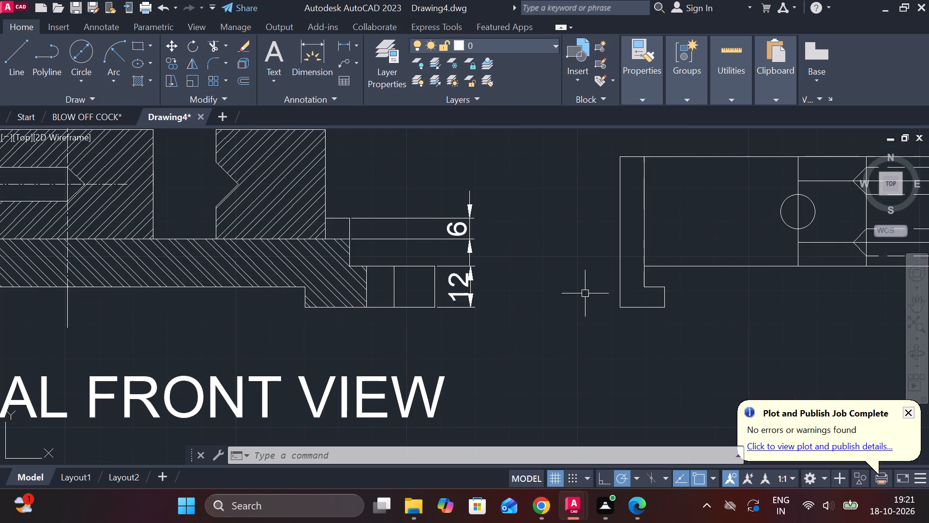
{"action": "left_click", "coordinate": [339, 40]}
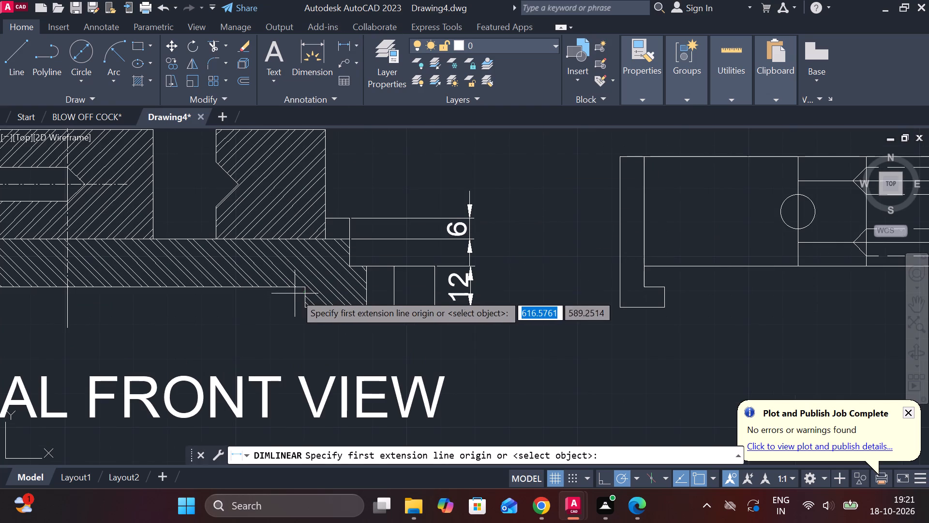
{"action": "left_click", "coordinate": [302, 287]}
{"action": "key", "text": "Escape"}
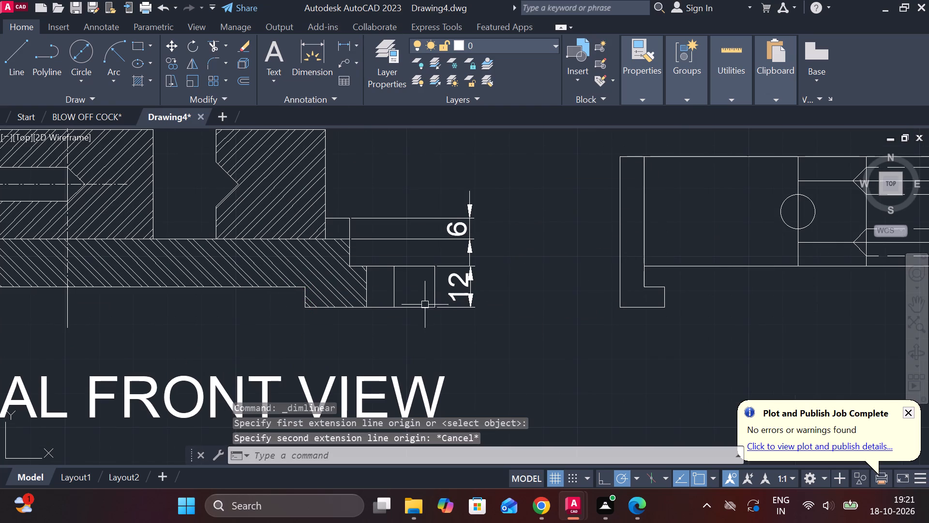
Draw a horizontal projection line from the sectioned base's recessed underside corner across the jaw view's mirrored hook.
{"action": "key", "text": "l"}
{"action": "key", "text": "Return"}
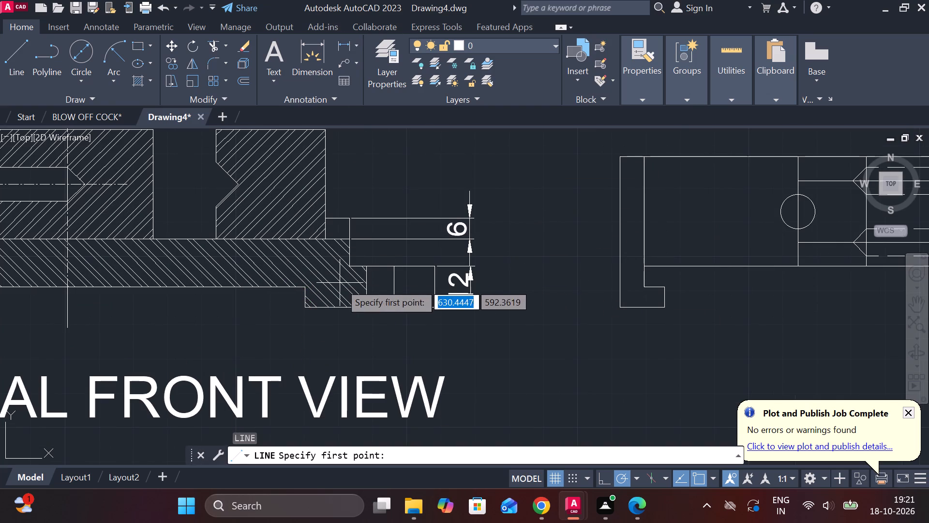
{"action": "left_click", "coordinate": [306, 285]}
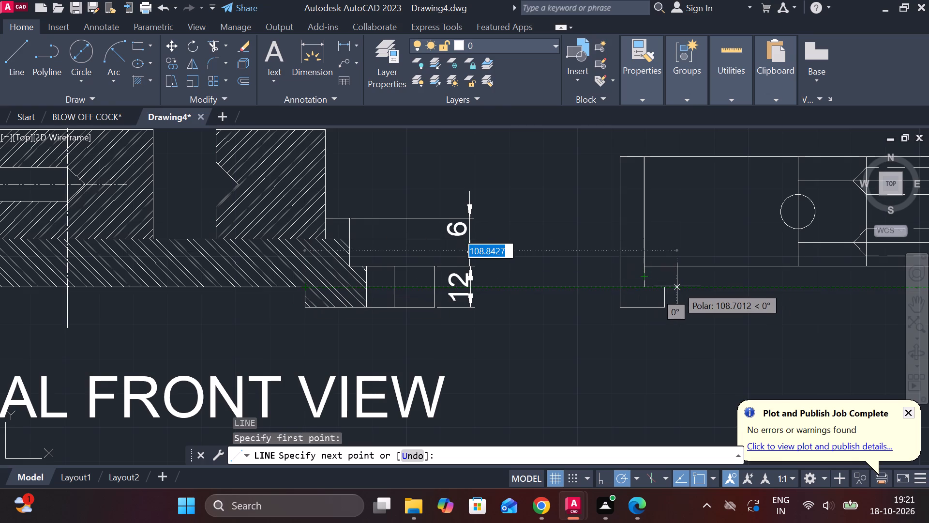
{"action": "left_click", "coordinate": [707, 286]}
{"action": "key", "text": "Escape"}
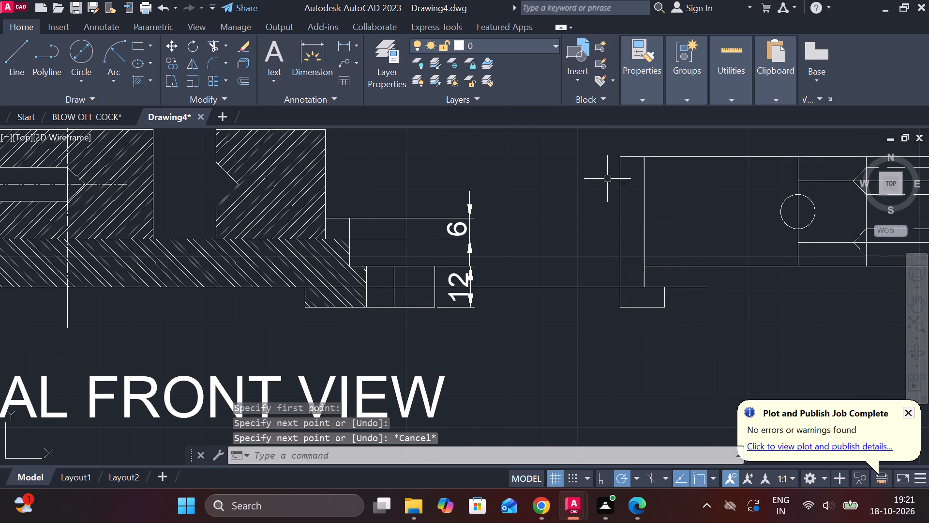
Move the jaw view up so its outer lower corner sits on the projection line from the base's recessed underside.
{"action": "left_click", "coordinate": [591, 138]}
{"action": "middle_click_drag", "start_coordinate": [703, 211], "coordinate": [623, 247]}
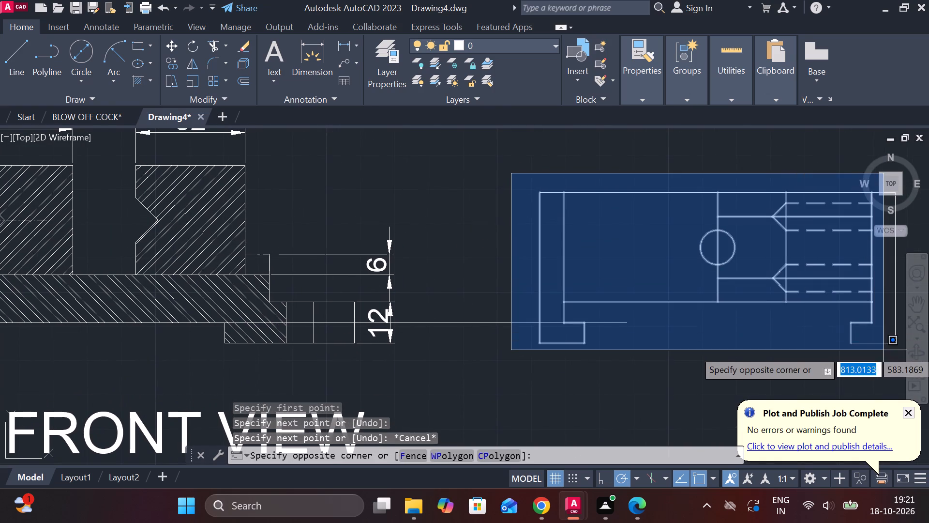
{"action": "middle_click_drag", "start_coordinate": [884, 350], "coordinate": [771, 332]}
{"action": "left_click", "coordinate": [817, 353]}
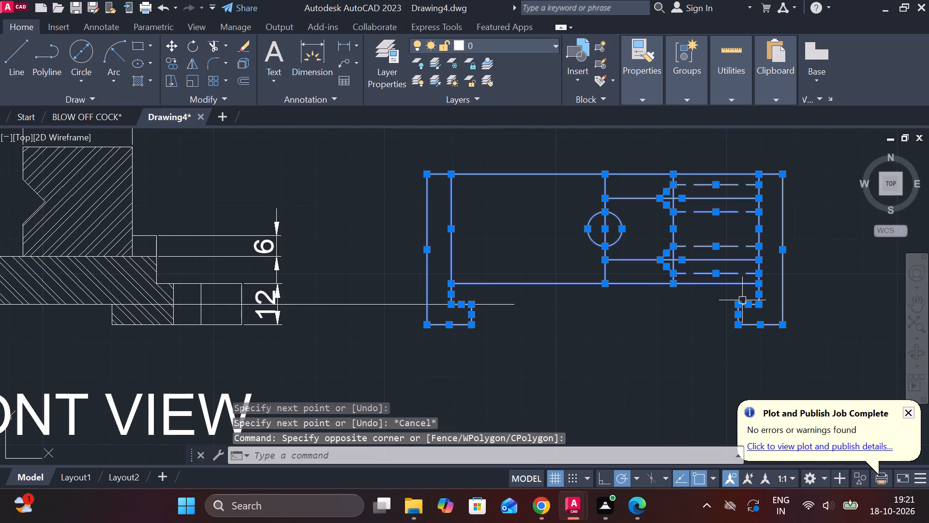
{"action": "key", "text": "m"}
{"action": "key", "text": "Return"}
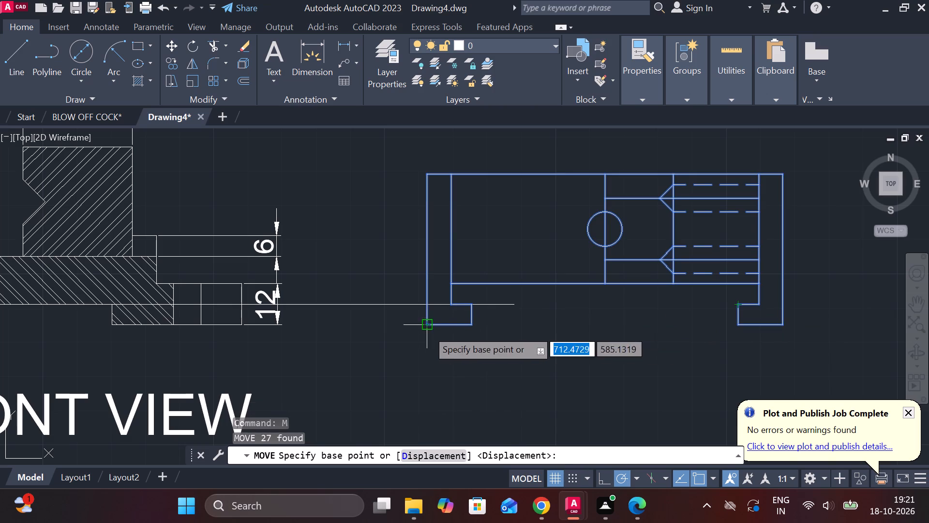
{"action": "left_click", "coordinate": [427, 330]}
{"action": "left_click", "coordinate": [426, 305]}
{"action": "key", "text": "Escape"}
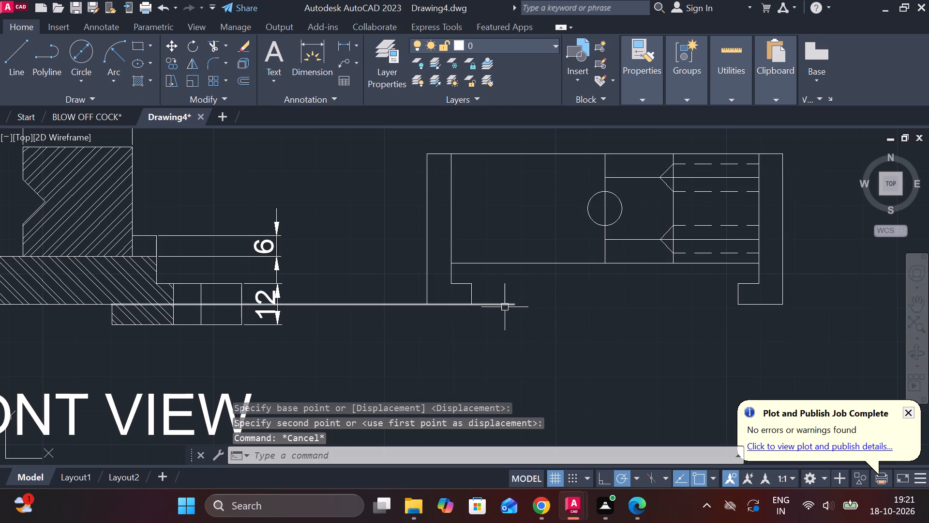
Erase the horizontal projection line drawn from the base's recessed underside.
{"action": "left_click", "coordinate": [503, 307]}
{"action": "type", "text": "E"}
{"action": "key", "text": "space"}
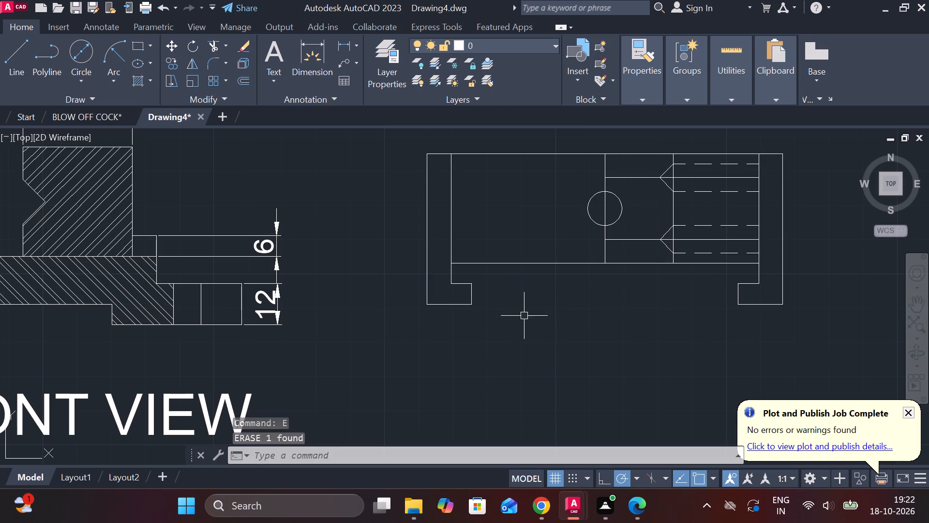
Draw the base's lower outline under the jaw view: 6 down from the plain-side hook, straight across, and 6 up to the opposite hook.
{"action": "key", "text": "l"}
{"action": "key", "text": "Return"}
{"action": "scroll", "coordinate": [547, 329], "scroll_direction": "down", "scroll_amount": 1}
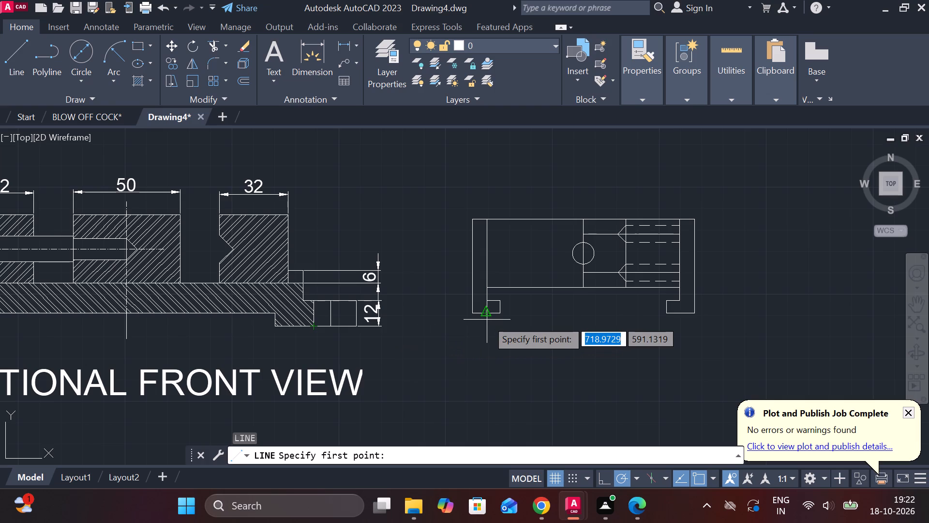
{"action": "scroll", "coordinate": [487, 318], "scroll_direction": "up", "scroll_amount": 1}
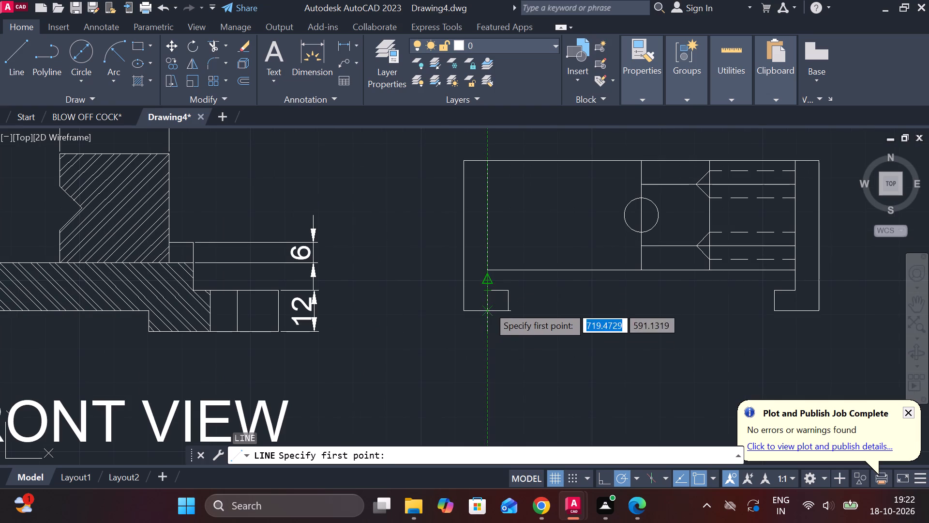
{"action": "left_click", "coordinate": [488, 306]}
{"action": "key", "text": "6"}
{"action": "key", "text": "Return"}
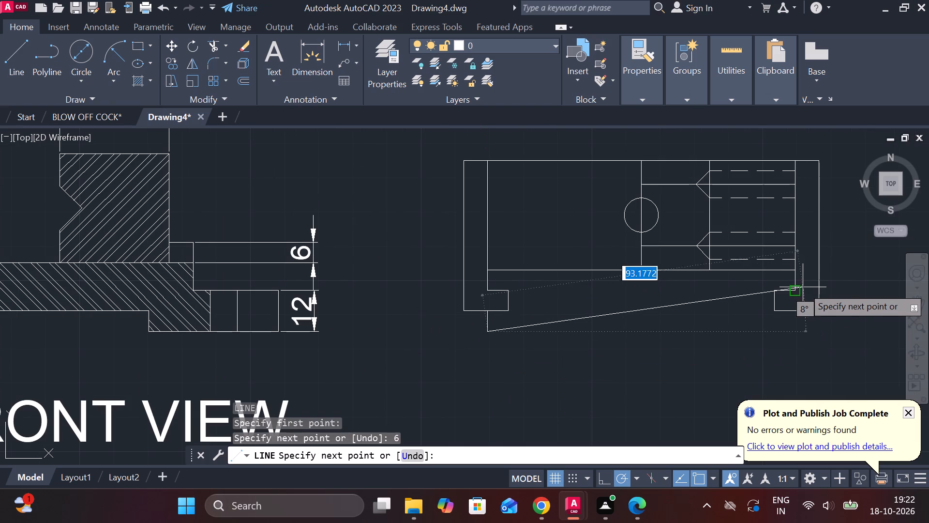
{"action": "left_click", "coordinate": [797, 325]}
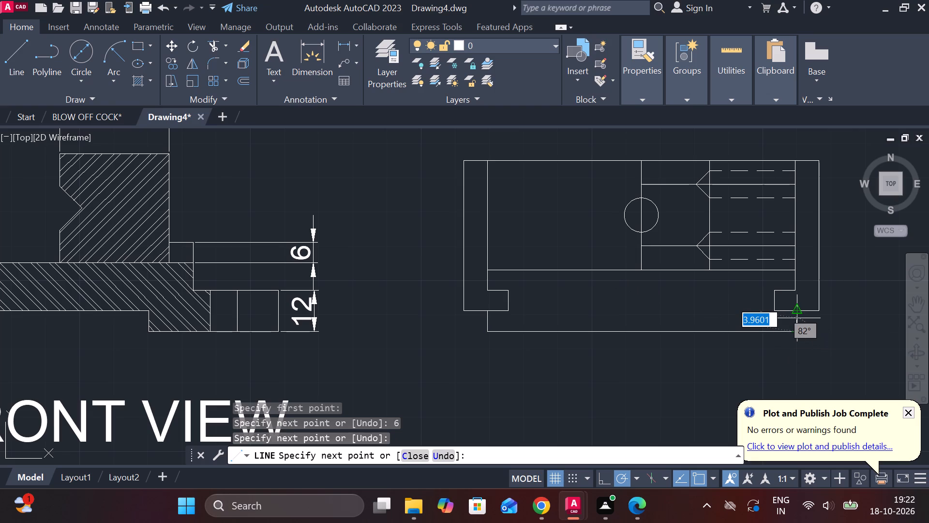
{"action": "scroll", "coordinate": [797, 318], "scroll_direction": "up", "scroll_amount": 2}
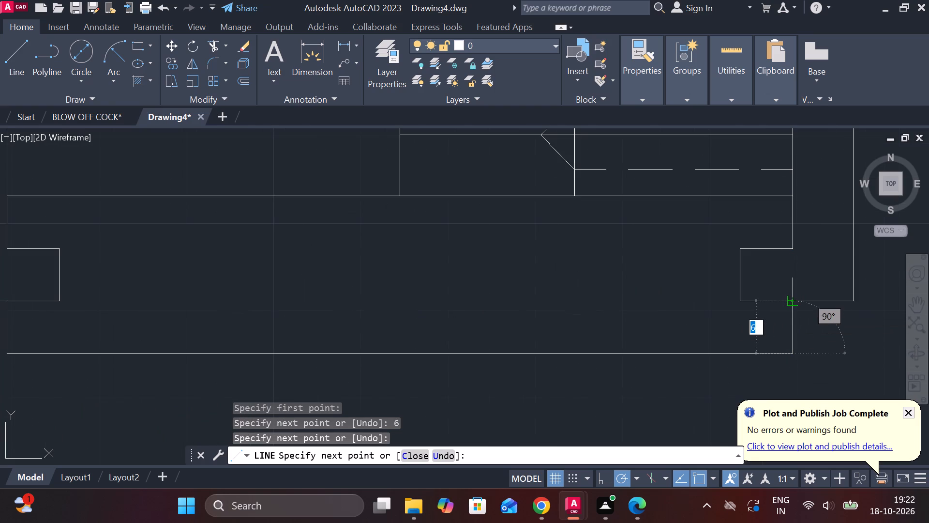
{"action": "left_click", "coordinate": [790, 304]}
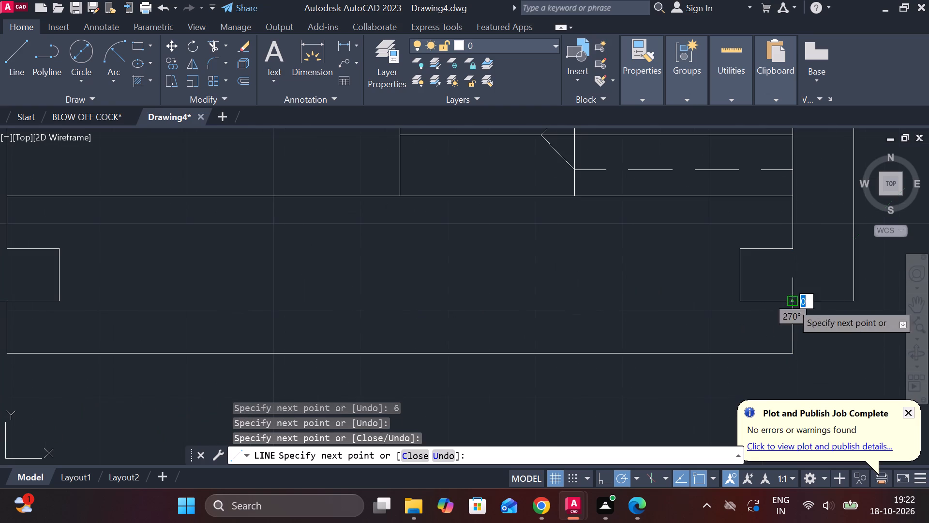
{"action": "key", "text": "Escape"}
{"action": "scroll", "coordinate": [586, 307], "scroll_direction": "down", "scroll_amount": 2}
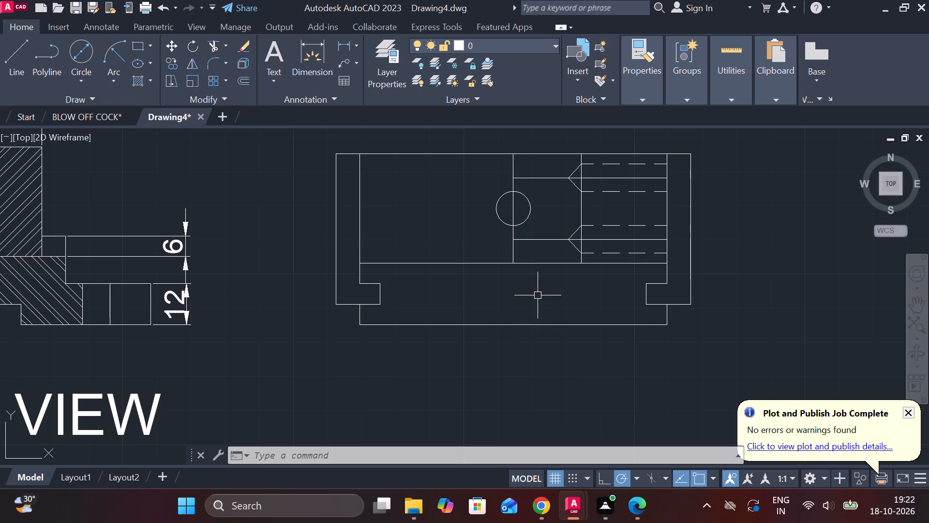
Copy the end plate's side view, including its 7 dimension, to the open space beside the assembly side view's outer flange.
{"action": "middle_click_drag", "start_coordinate": [618, 279], "coordinate": [546, 320]}
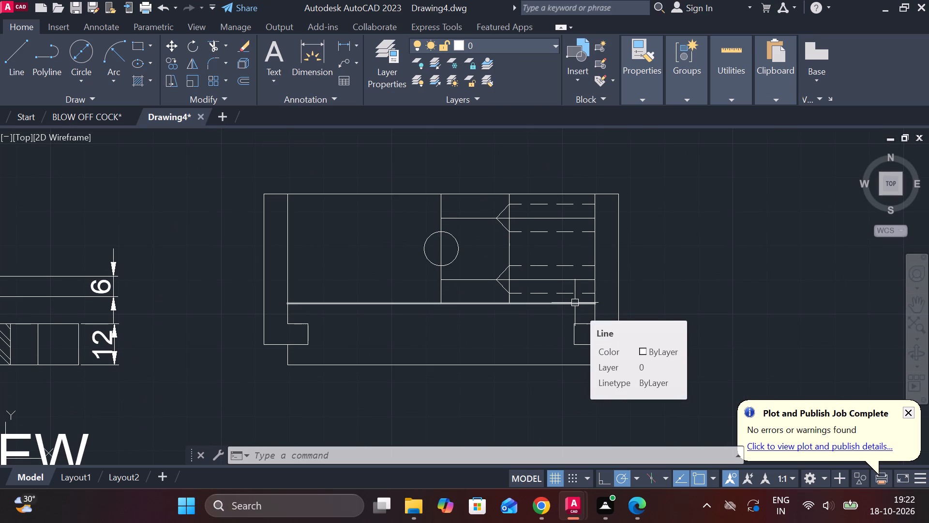
{"action": "middle_click_drag", "start_coordinate": [459, 275], "coordinate": [519, 349]}
{"action": "scroll", "coordinate": [472, 299], "scroll_direction": "down", "scroll_amount": 1}
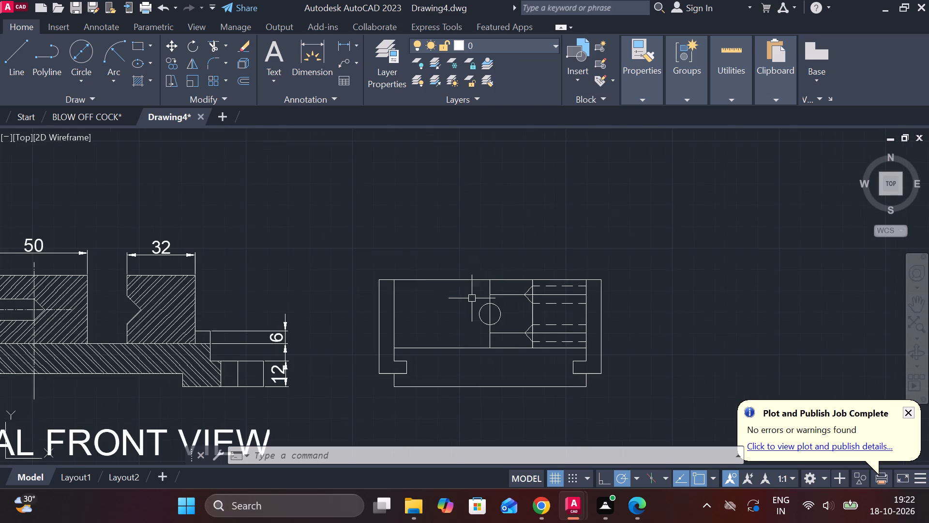
{"action": "middle_click_drag", "start_coordinate": [388, 256], "coordinate": [644, 381]}
{"action": "scroll", "coordinate": [520, 267], "scroll_direction": "down", "scroll_amount": 2}
{"action": "middle_click_drag", "start_coordinate": [395, 200], "coordinate": [466, 338]}
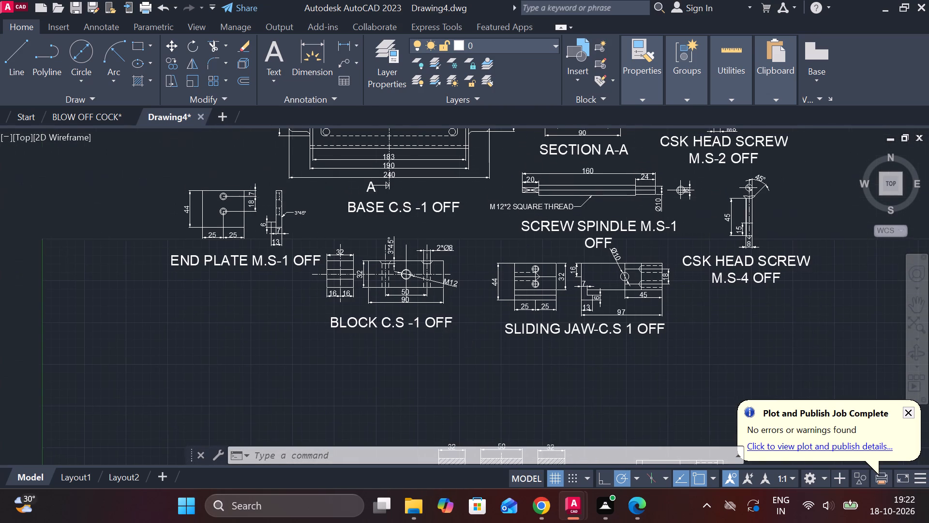
{"action": "scroll", "coordinate": [277, 236], "scroll_direction": "up", "scroll_amount": 2}
{"action": "middle_click_drag", "start_coordinate": [301, 218], "coordinate": [320, 228]}
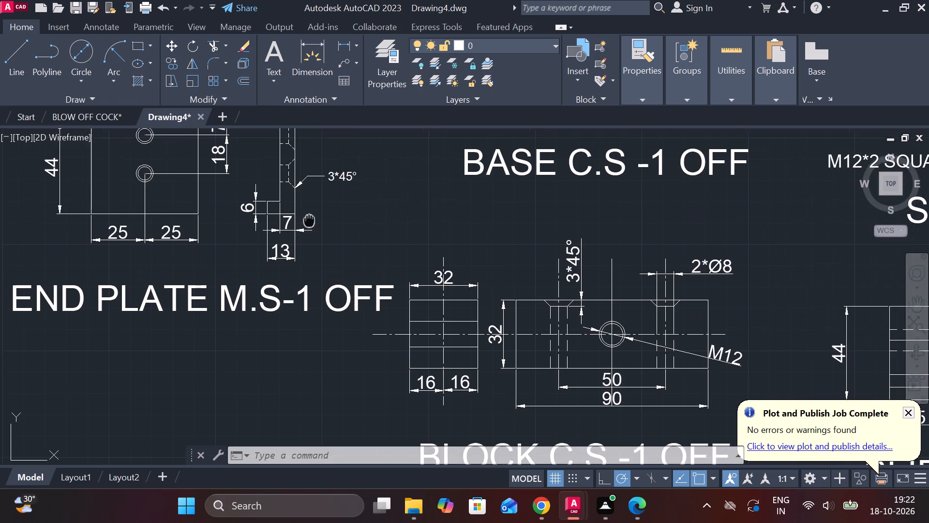
{"action": "middle_click_drag", "start_coordinate": [320, 228], "coordinate": [333, 251]}
{"action": "left_click", "coordinate": [273, 136]}
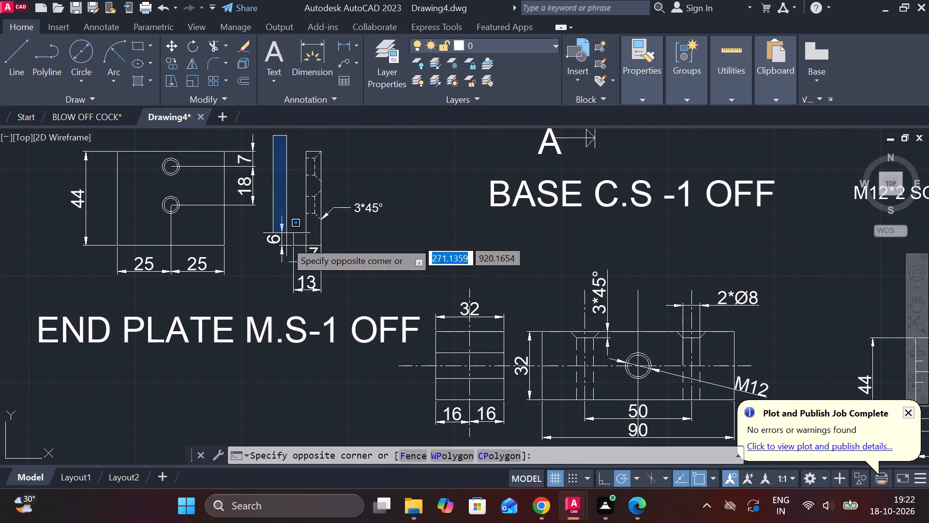
{"action": "left_click", "coordinate": [364, 277]}
{"action": "type", "text": "CO"}
{"action": "key", "text": "Return"}
{"action": "left_click", "coordinate": [369, 264]}
{"action": "scroll", "coordinate": [421, 271], "scroll_direction": "down", "scroll_amount": 1}
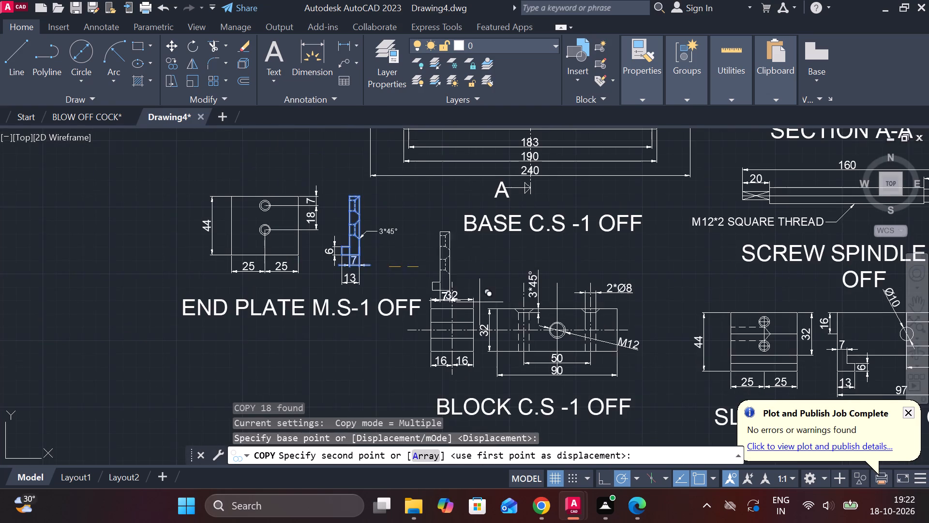
{"action": "middle_click_drag", "start_coordinate": [652, 350], "coordinate": [484, 301]}
{"action": "middle_click_drag", "start_coordinate": [839, 367], "coordinate": [588, 304]}
{"action": "scroll", "coordinate": [578, 301], "scroll_direction": "down", "scroll_amount": 1}
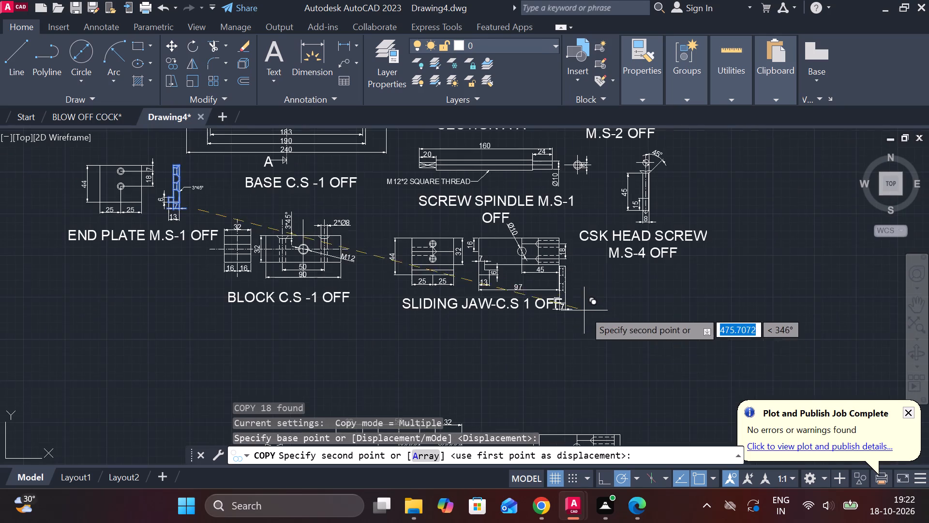
{"action": "middle_click_drag", "start_coordinate": [620, 352], "coordinate": [607, 266]}
{"action": "scroll", "coordinate": [657, 384], "scroll_direction": "up", "scroll_amount": 2}
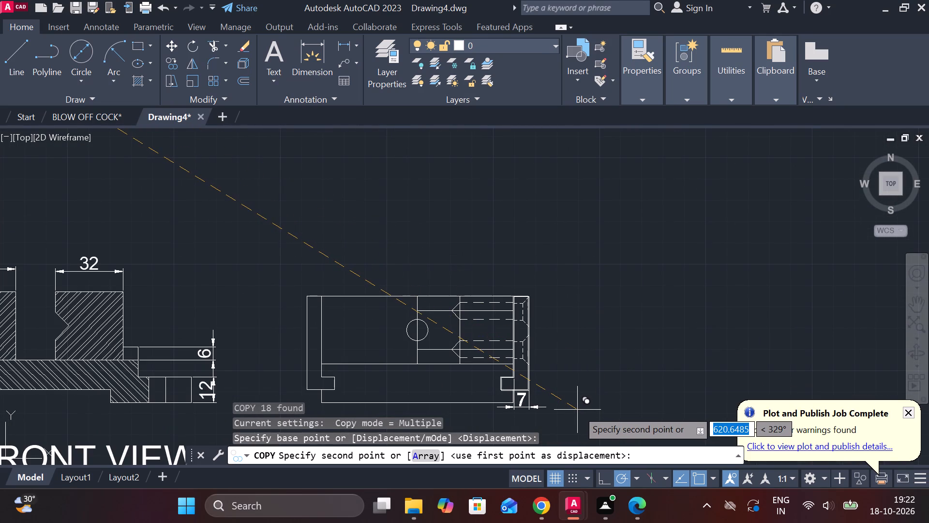
{"action": "scroll", "coordinate": [577, 409], "scroll_direction": "up", "scroll_amount": 3}
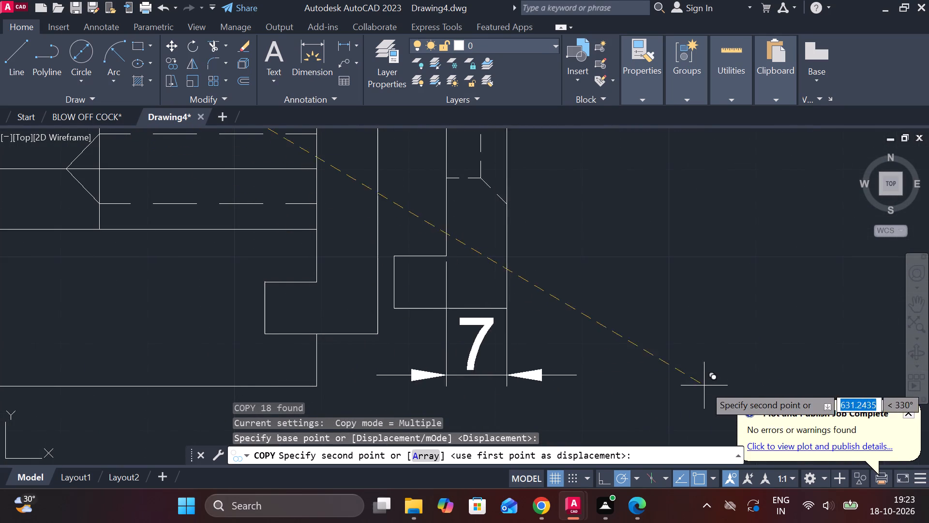
{"action": "left_click", "coordinate": [719, 393]}
{"action": "scroll", "coordinate": [872, 340], "scroll_direction": "down", "scroll_amount": 2}
{"action": "key", "text": "Escape"}
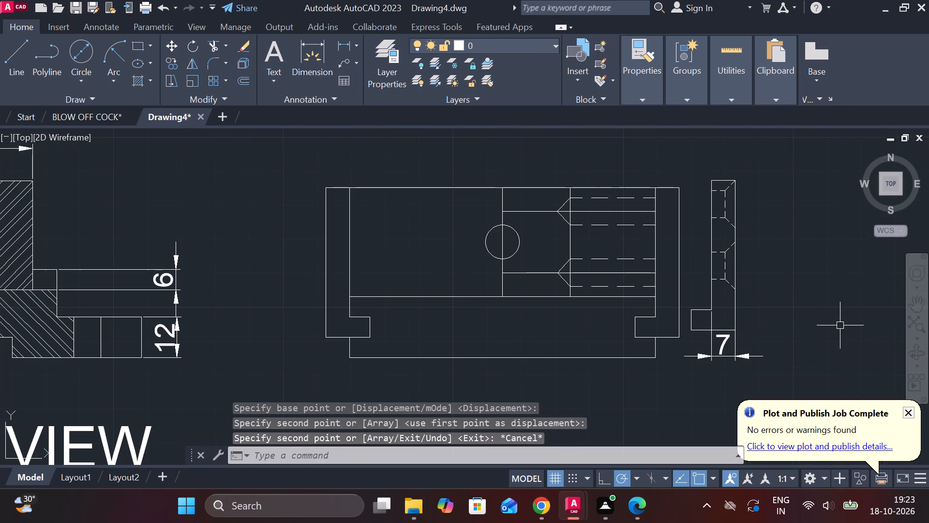
Erase the 7 dimension from the copied end plate view.
{"action": "left_click", "coordinate": [729, 355]}
{"action": "type", "text": "E"}
{"action": "key", "text": "space"}
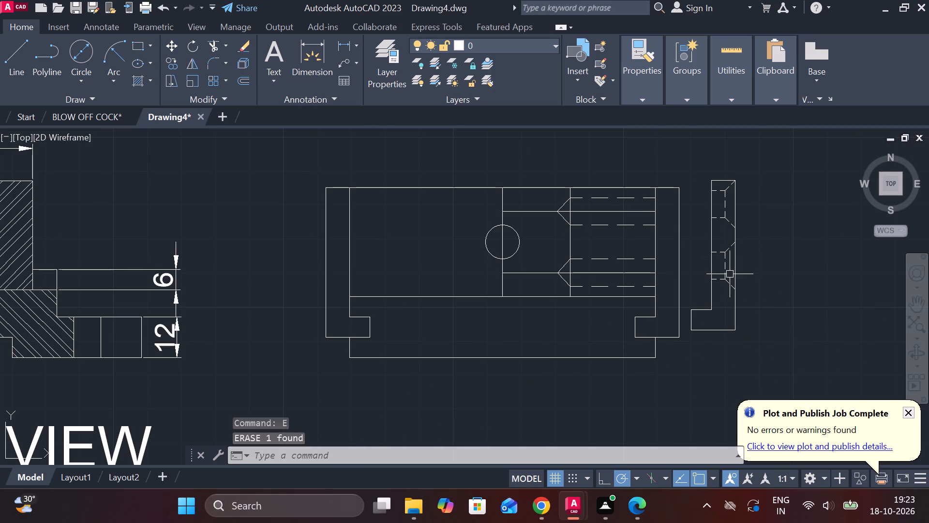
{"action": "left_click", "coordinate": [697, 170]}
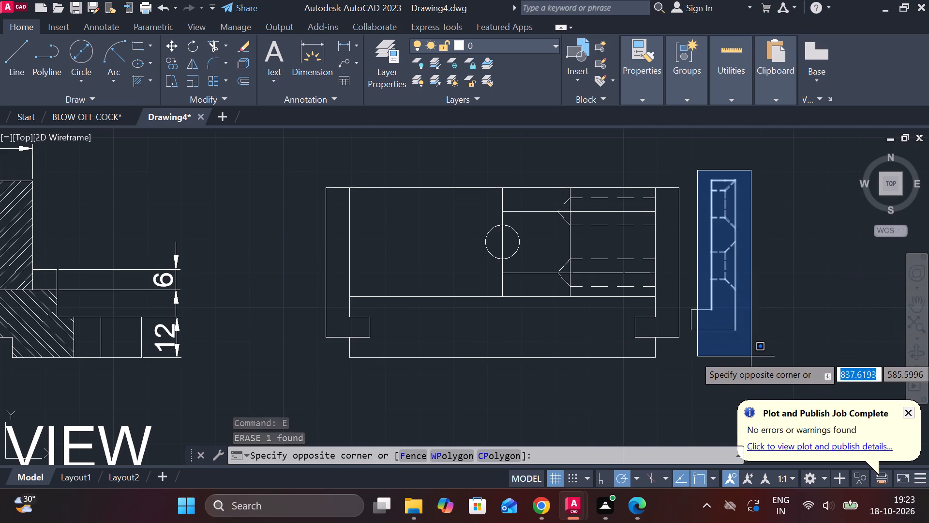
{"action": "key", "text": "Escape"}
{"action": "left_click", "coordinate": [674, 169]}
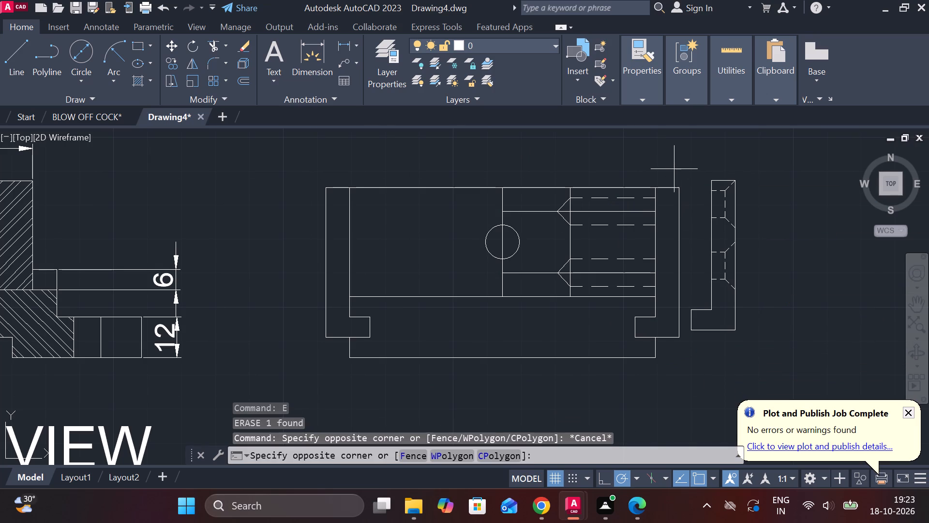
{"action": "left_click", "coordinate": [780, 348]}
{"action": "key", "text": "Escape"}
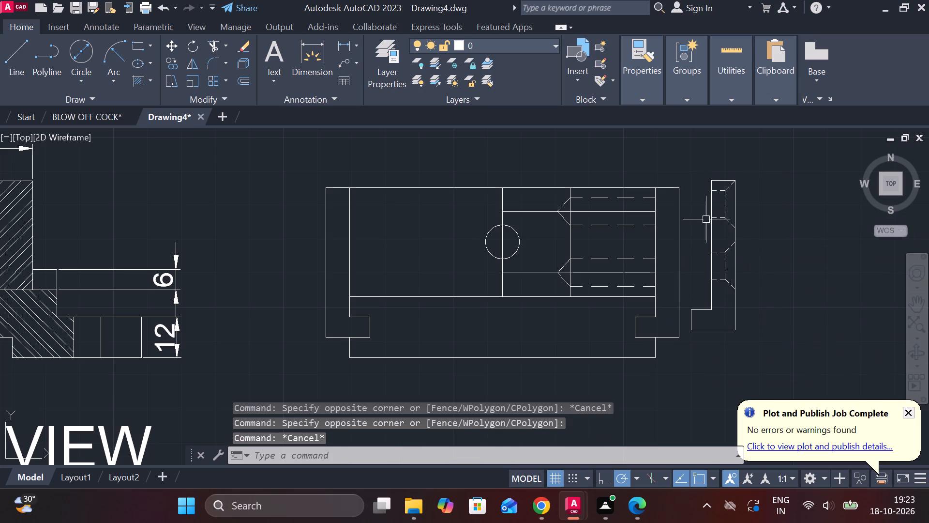
Move the copied end plate by its lower outer corner onto the matching lower outer corner of the assembly side view's flange.
{"action": "left_click", "coordinate": [693, 178]}
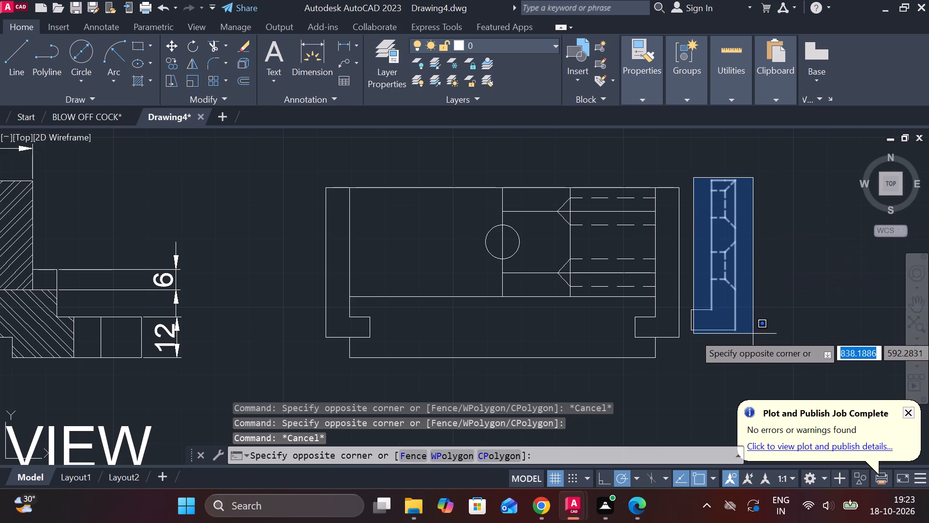
{"action": "left_click", "coordinate": [751, 341]}
{"action": "left_click", "coordinate": [696, 308]}
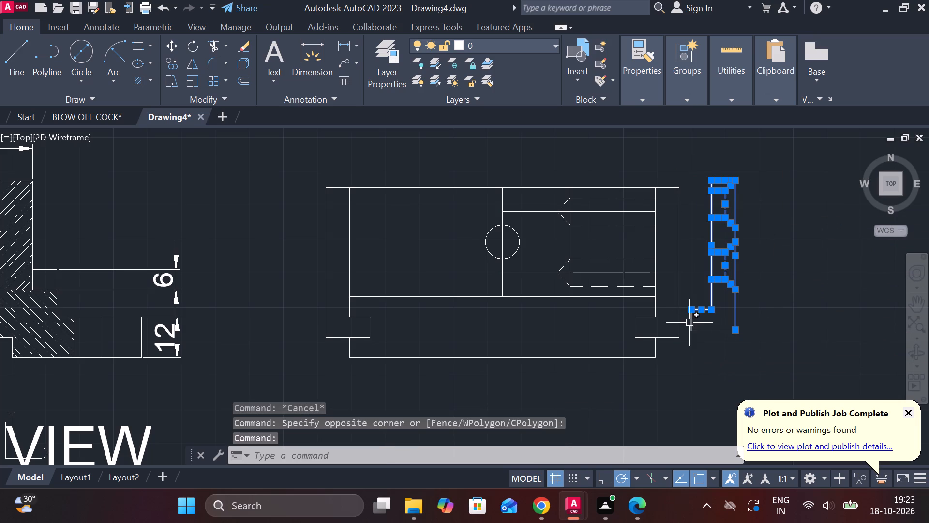
{"action": "left_click", "coordinate": [689, 323]}
{"action": "left_click", "coordinate": [709, 333]}
{"action": "key", "text": "m"}
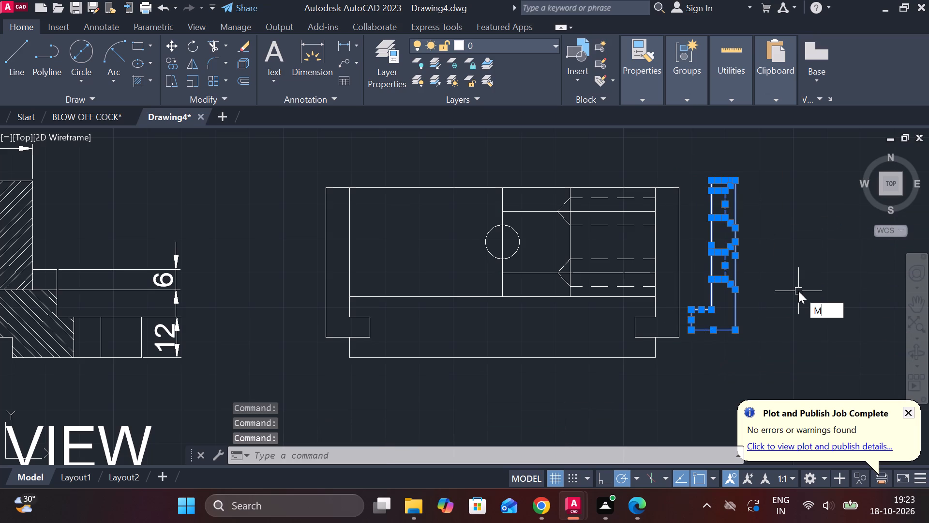
{"action": "key", "text": "Return"}
{"action": "left_click", "coordinate": [732, 332]}
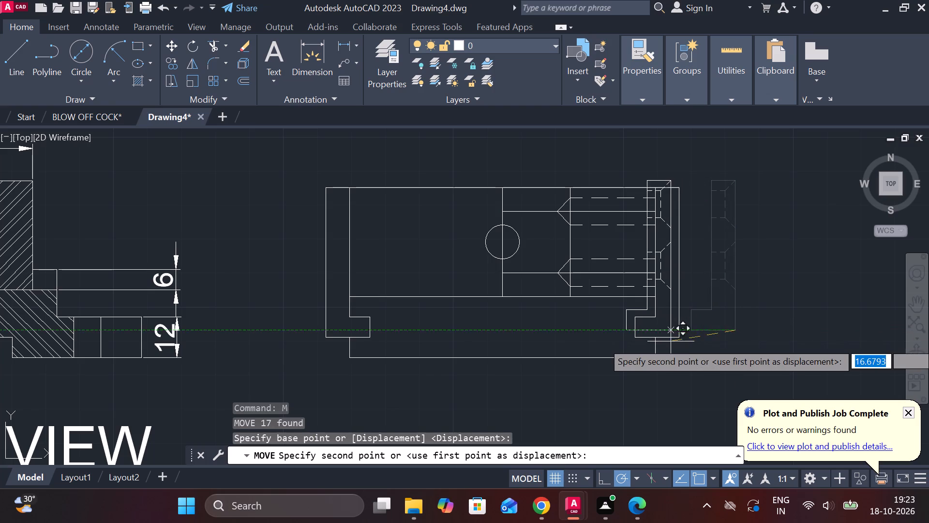
{"action": "left_click", "coordinate": [676, 340]}
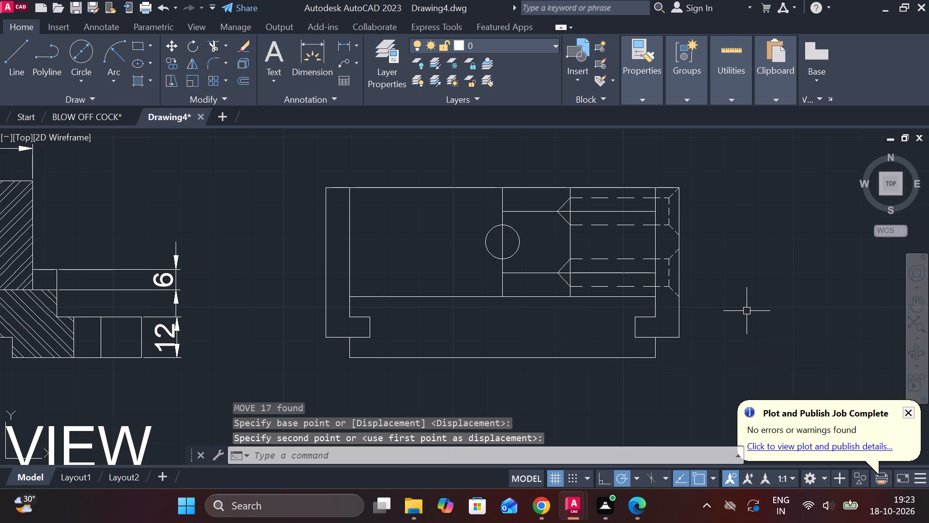
Draw a centred 60 by 12 rectangular outline on the base's bottom edge in the assembly side view, starting from the edge's midpoint.
{"action": "scroll", "coordinate": [747, 310], "scroll_direction": "down", "scroll_amount": 1}
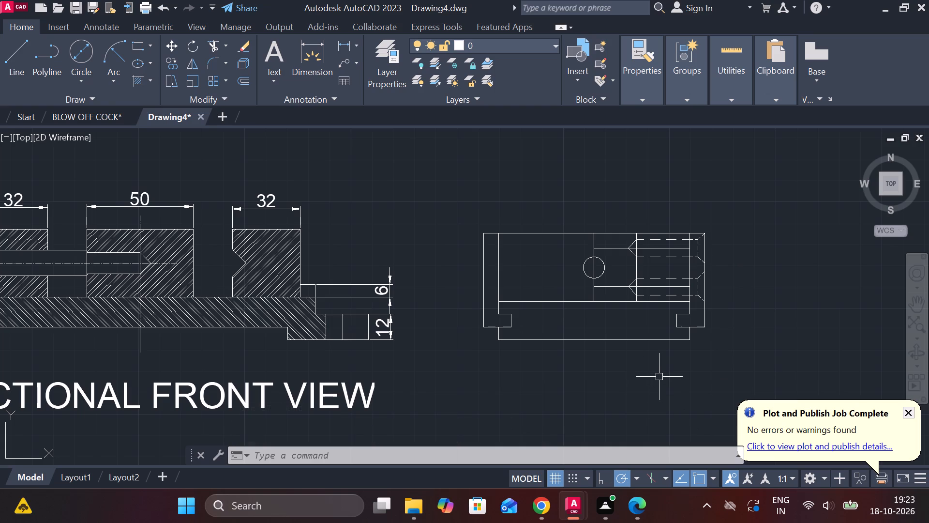
{"action": "key", "text": "l"}
{"action": "key", "text": "Return"}
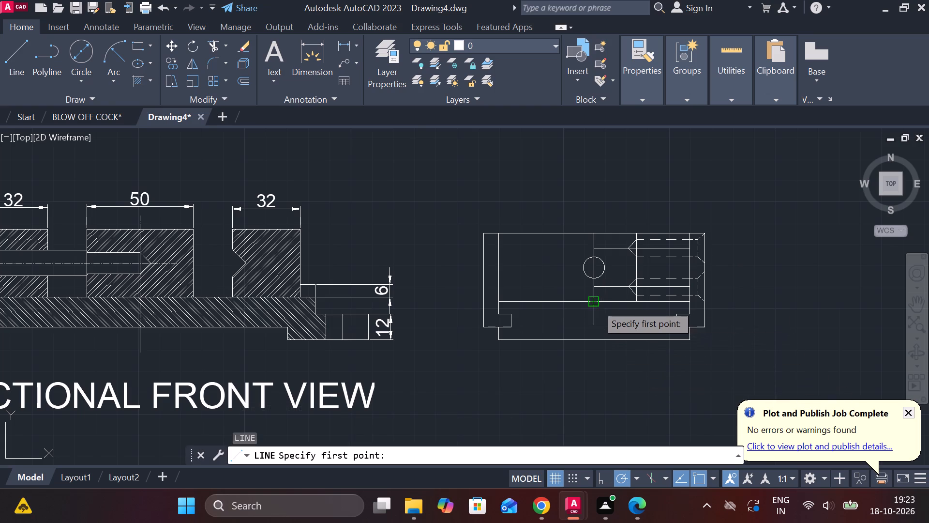
{"action": "left_click", "coordinate": [595, 341]}
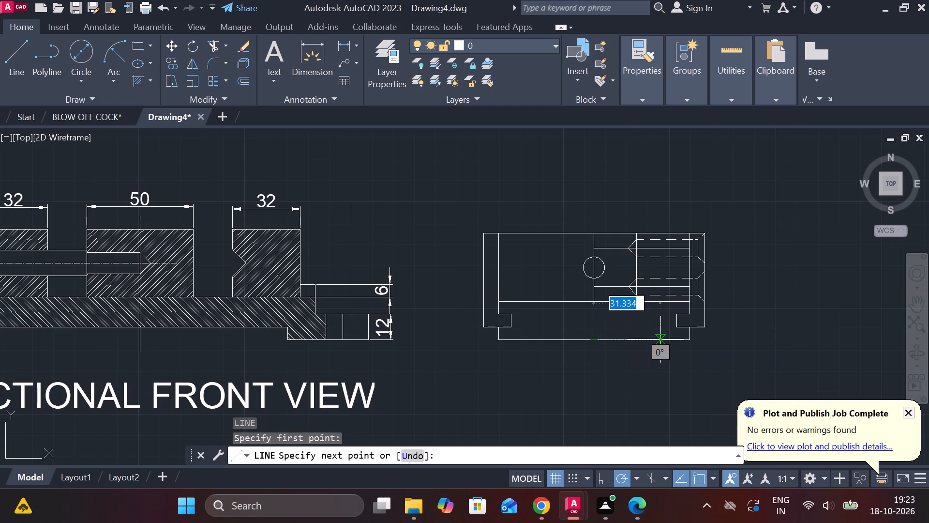
{"action": "type", "text": "30"}
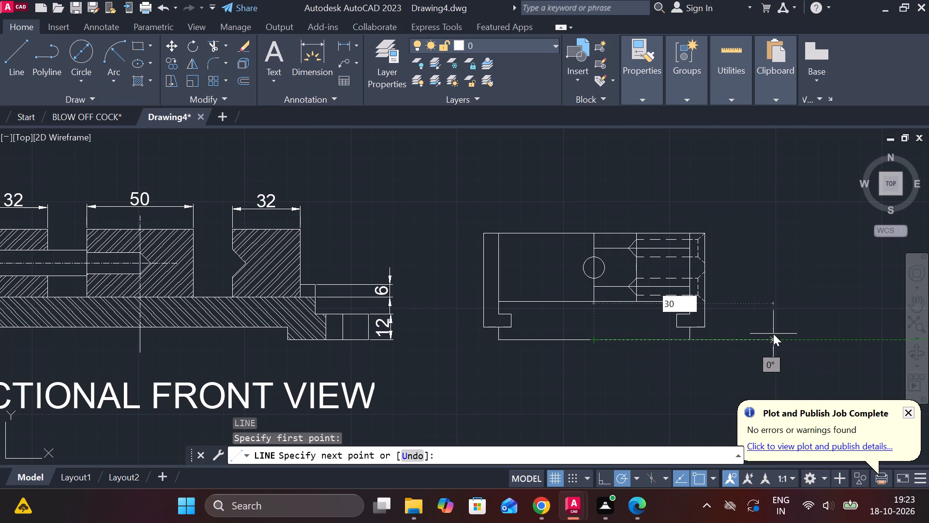
{"action": "key", "text": "Return"}
{"action": "scroll", "coordinate": [657, 322], "scroll_direction": "up", "scroll_amount": 1}
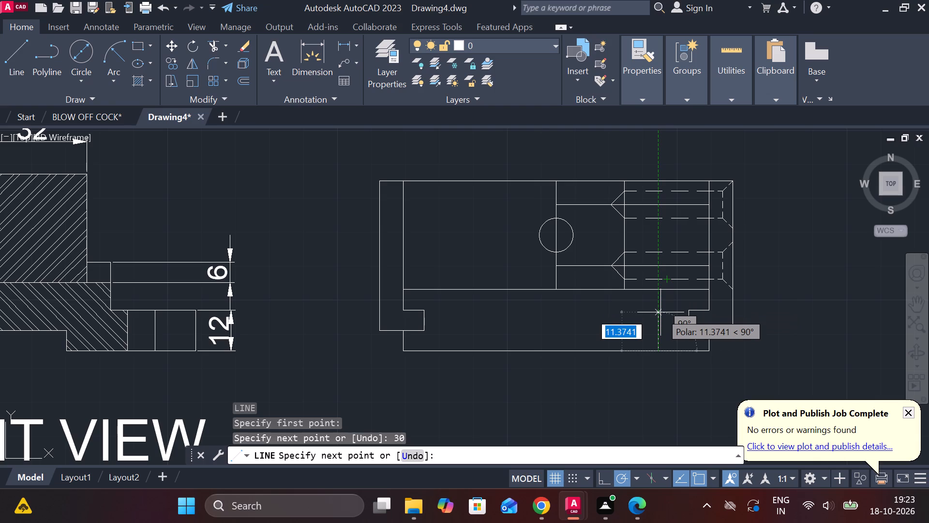
{"action": "type", "text": "12"}
{"action": "key", "text": "space"}
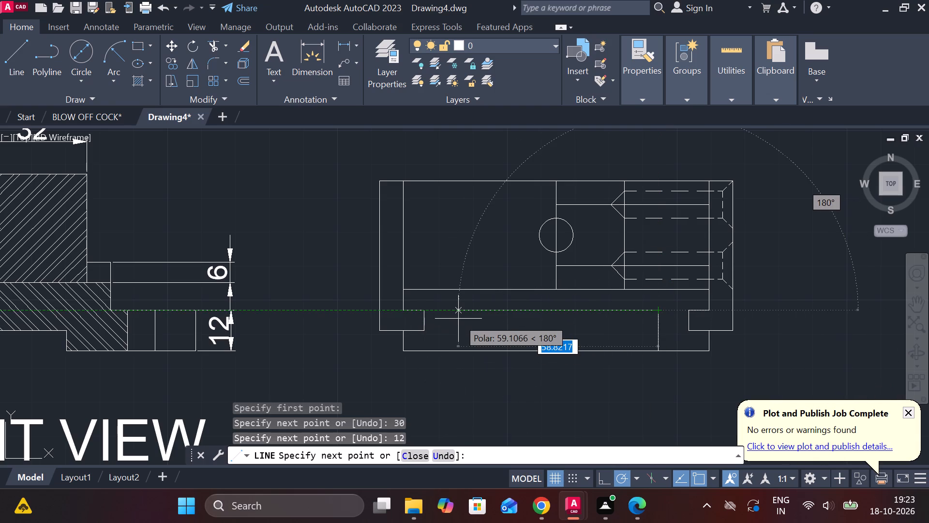
{"action": "key", "text": "ctrl+z"}
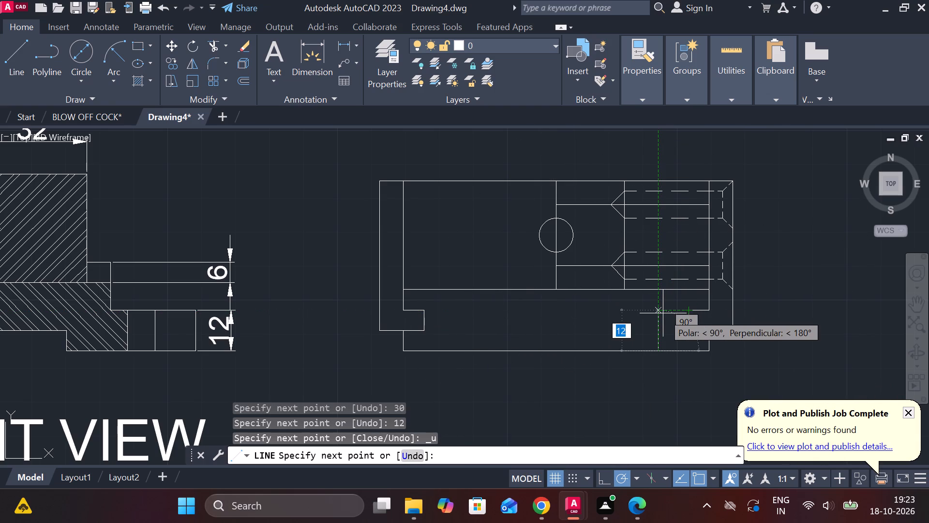
{"action": "type", "text": "12"}
{"action": "key", "text": "space"}
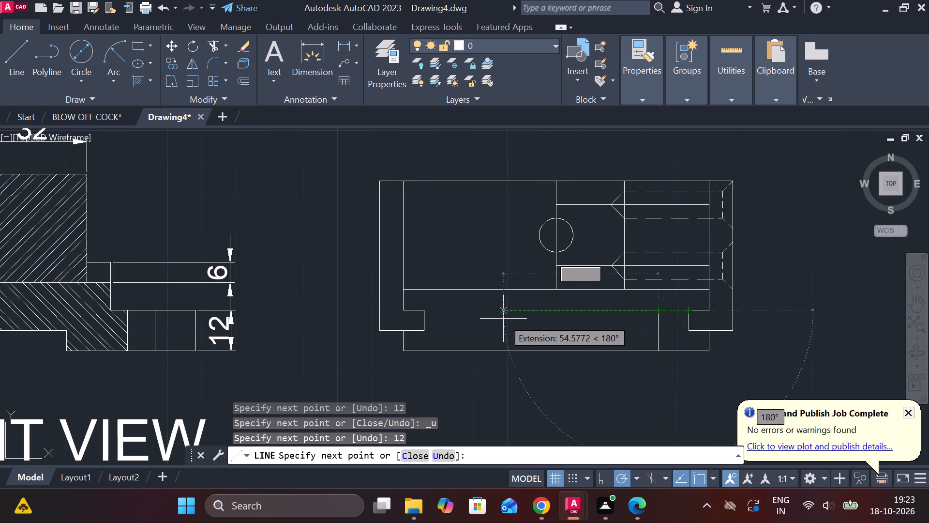
{"action": "type", "text": "60"}
{"action": "key", "text": "Return"}
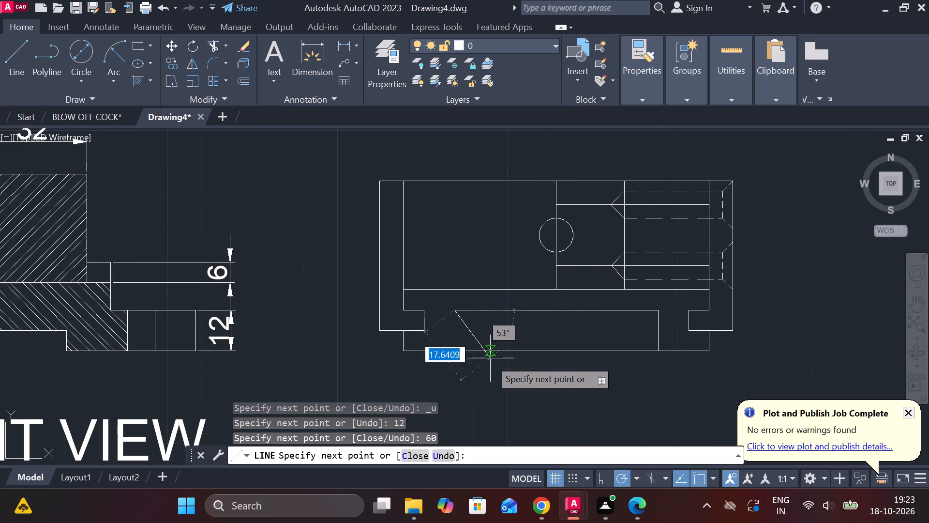
{"action": "left_click", "coordinate": [453, 349]}
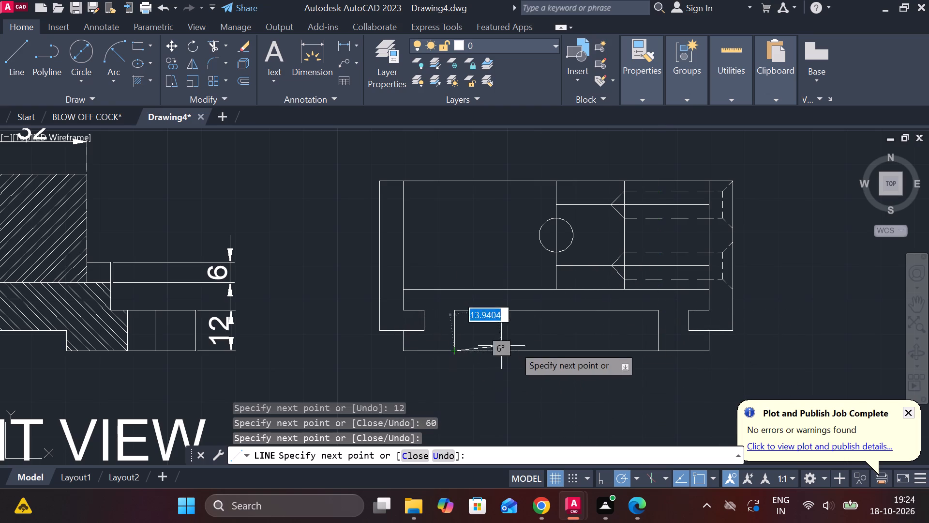
{"action": "key", "text": "Escape"}
Draw a vertical centre line through the 60 by 12 outline, from its upper edge midpoint to the base's bottom edge.
{"action": "key", "text": "l"}
{"action": "key", "text": "Return"}
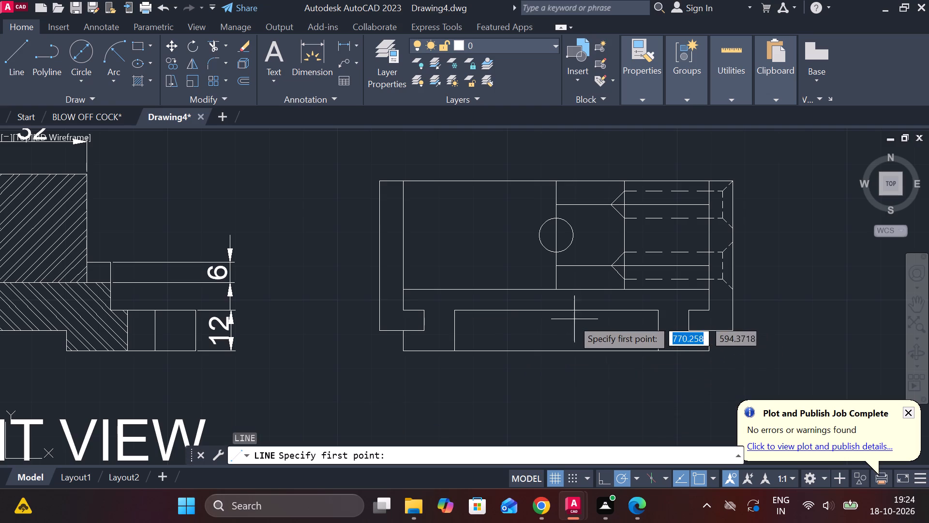
{"action": "left_click", "coordinate": [558, 313]}
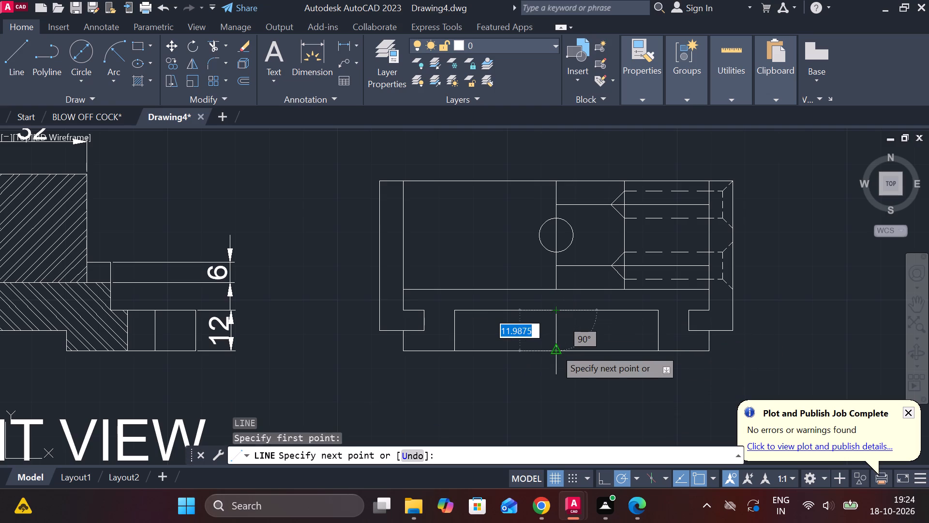
{"action": "left_click", "coordinate": [555, 349]}
{"action": "key", "text": "Escape"}
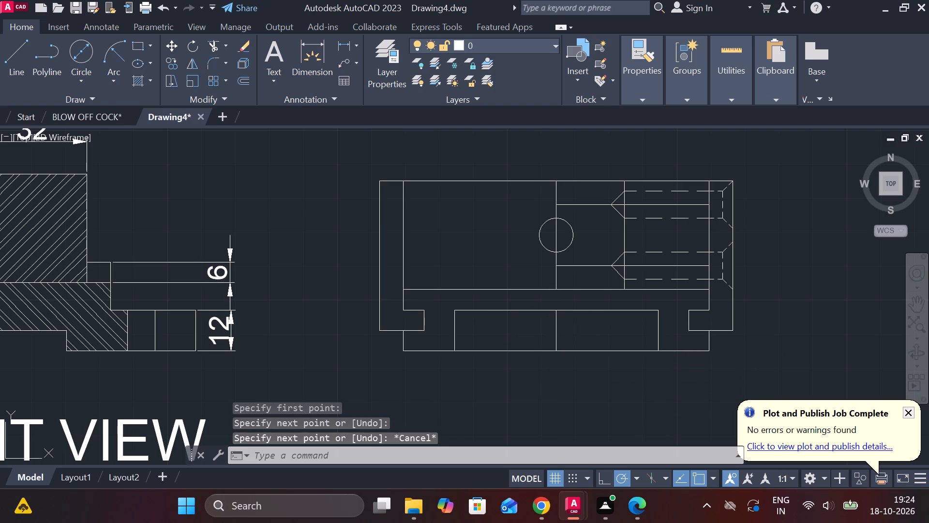
Offset the outline's vertical centre line by 5 to each side.
{"action": "left_click", "coordinate": [557, 327]}
{"action": "key", "text": "o"}
{"action": "key", "text": "Return"}
{"action": "key", "text": "Return"}
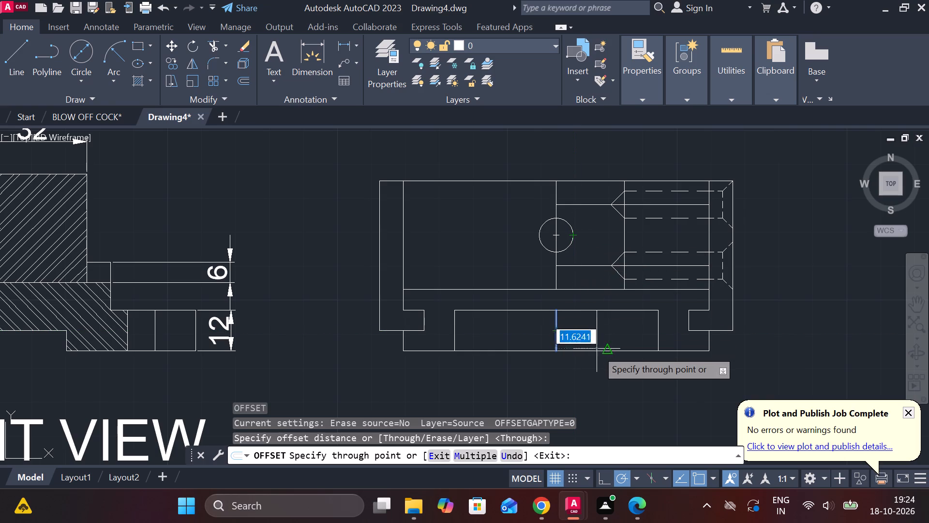
{"action": "type", "text": "5"}
{"action": "key", "text": "space"}
{"action": "left_click", "coordinate": [554, 330]}
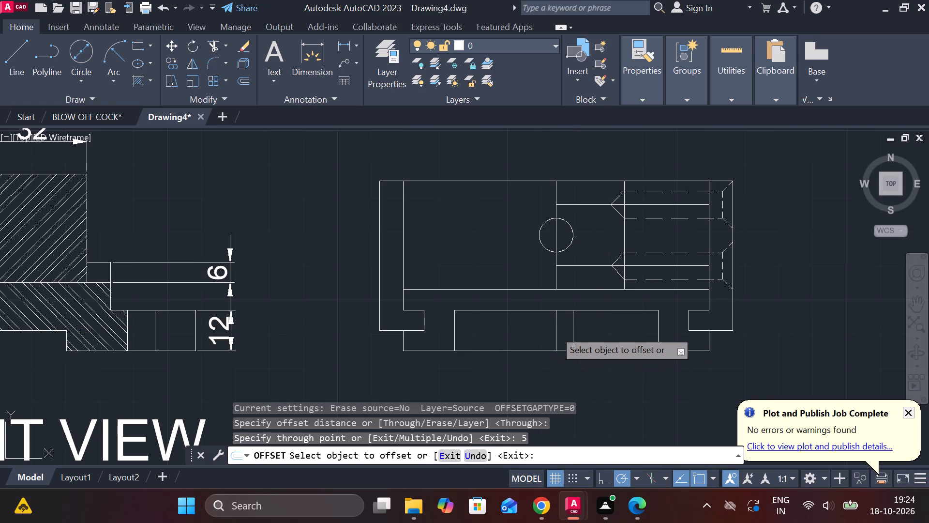
{"action": "type", "text": "5"}
{"action": "key", "text": "space"}
{"action": "scroll", "coordinate": [572, 351], "scroll_direction": "down", "scroll_amount": 1}
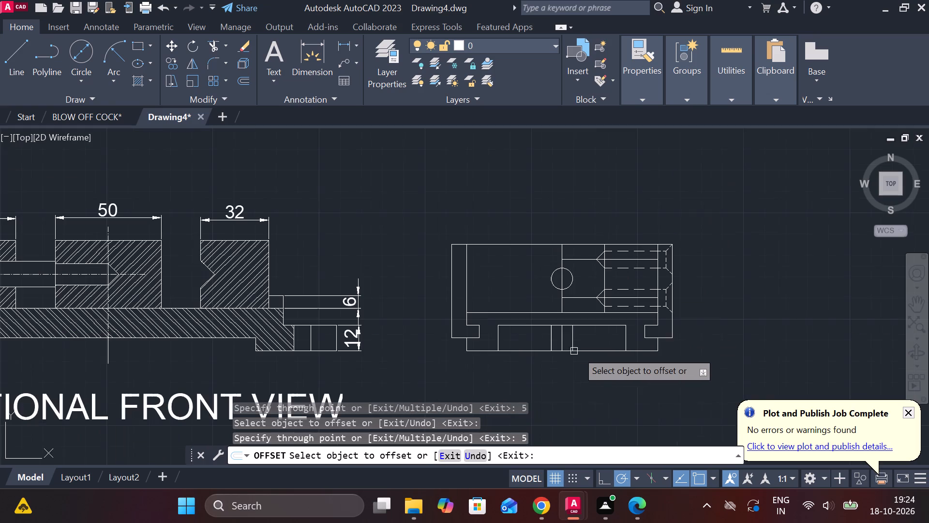
{"action": "scroll", "coordinate": [676, 333], "scroll_direction": "down", "scroll_amount": 1}
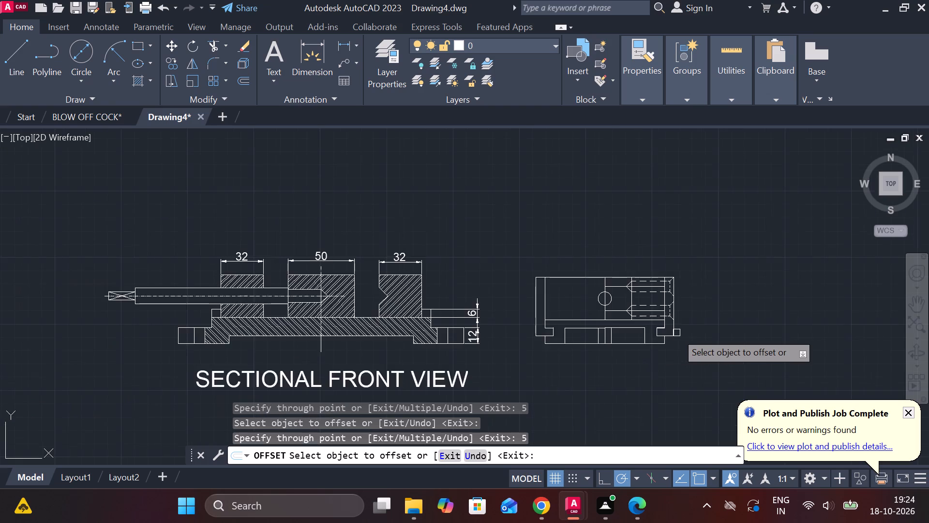
{"action": "scroll", "coordinate": [676, 333], "scroll_direction": "down", "scroll_amount": 1}
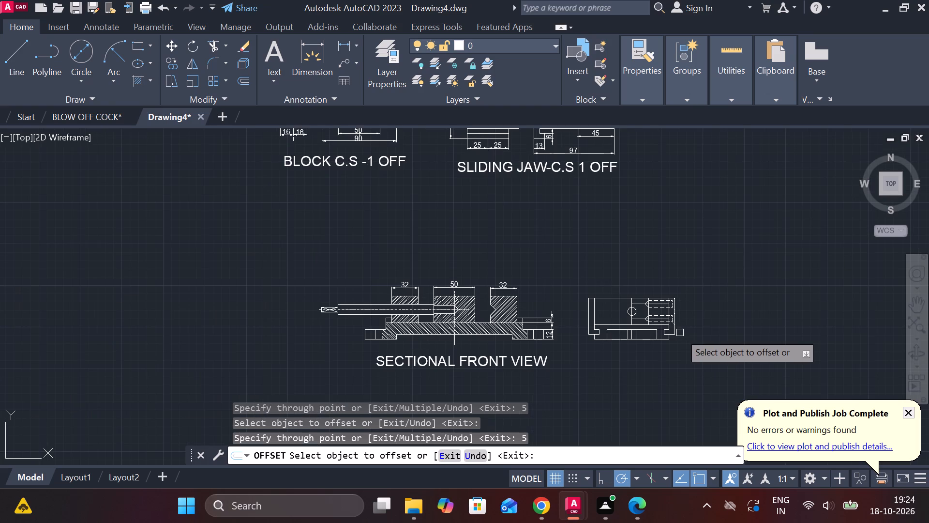
{"action": "scroll", "coordinate": [651, 344], "scroll_direction": "up", "scroll_amount": 1}
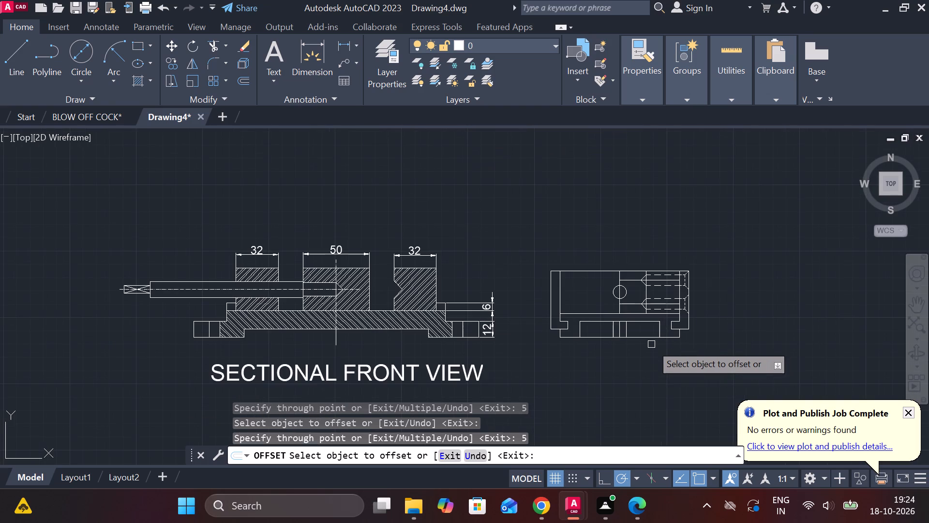
{"action": "scroll", "coordinate": [682, 342], "scroll_direction": "up", "scroll_amount": 1}
{"action": "key", "text": "Escape"}
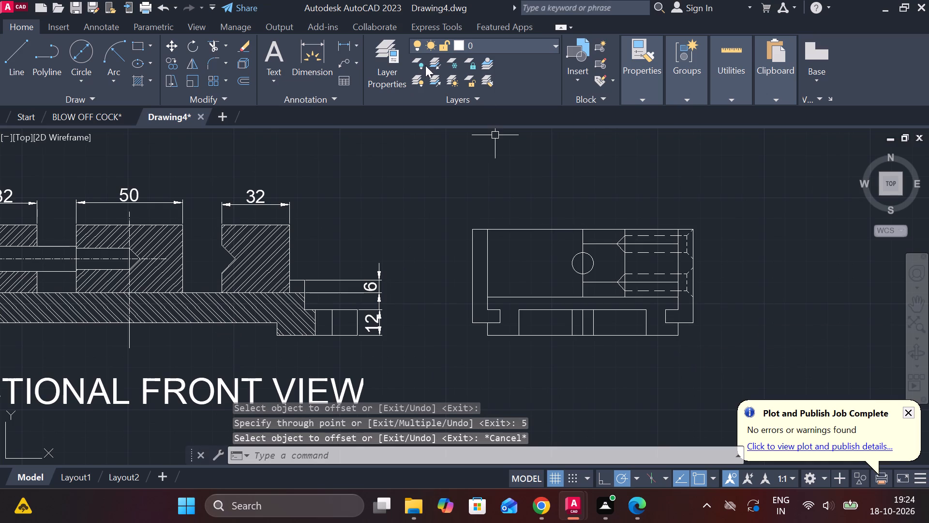
Add a linear dimension for the plain-side flange's thickness above the assembly side view.
{"action": "left_click", "coordinate": [350, 44]}
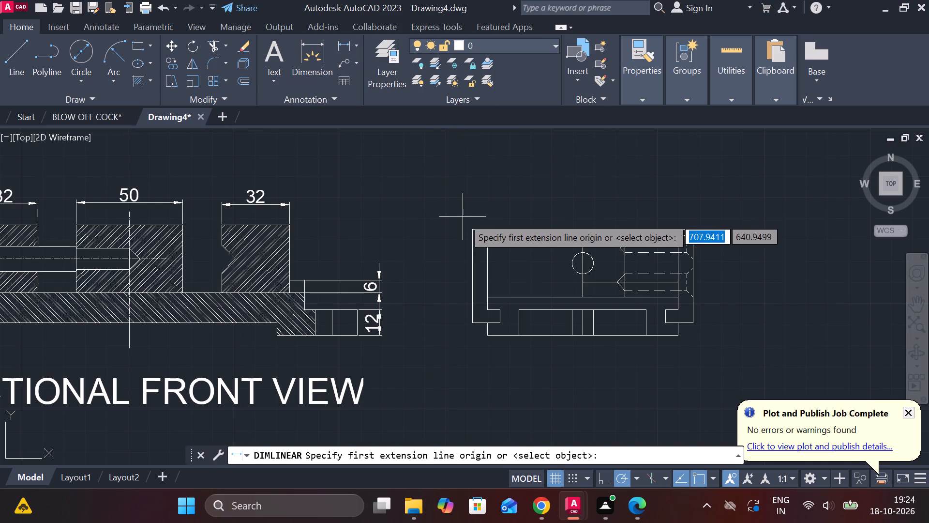
{"action": "left_click", "coordinate": [467, 226]}
{"action": "left_click", "coordinate": [484, 226]}
{"action": "left_click", "coordinate": [482, 191]}
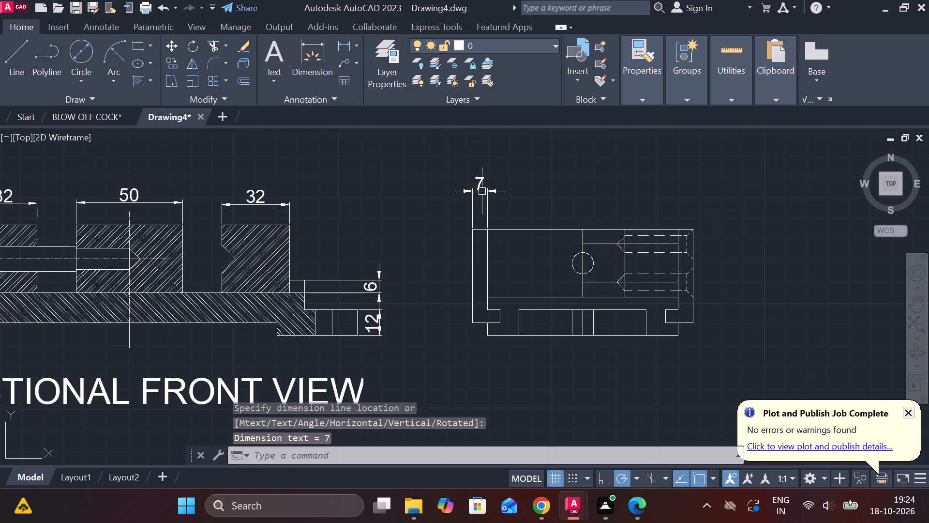
Trim the overlapping line along the upper edge of the end plate's hook in the assembly side view.
{"action": "middle_click_drag", "start_coordinate": [593, 209], "coordinate": [523, 198]}
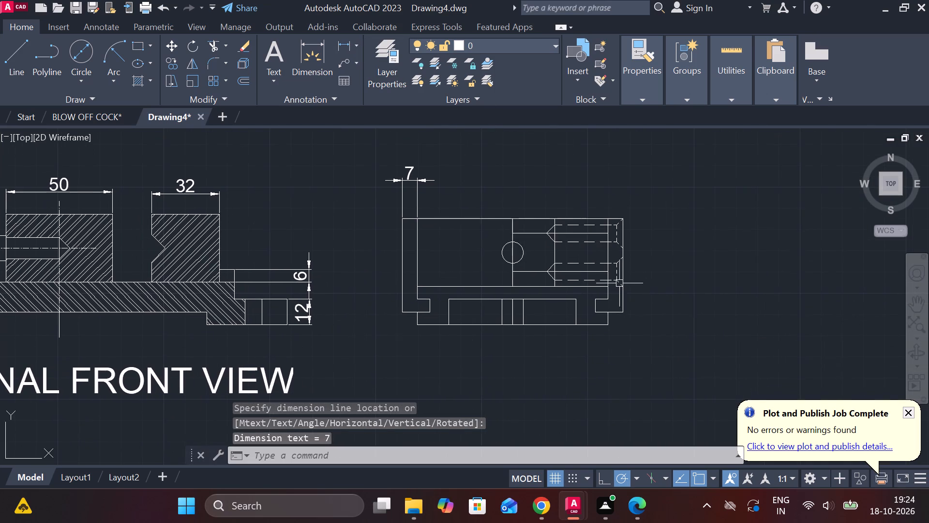
{"action": "scroll", "coordinate": [620, 292], "scroll_direction": "up", "scroll_amount": 2}
{"action": "key", "text": "space"}
{"action": "key", "text": "Escape"}
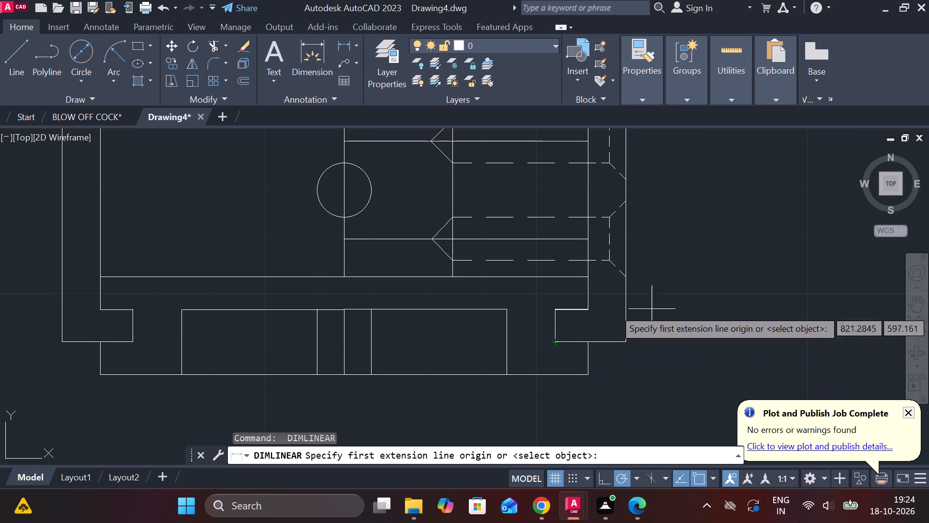
{"action": "type", "text": "TR"}
{"action": "key", "text": "space"}
{"action": "left_click", "coordinate": [580, 309]}
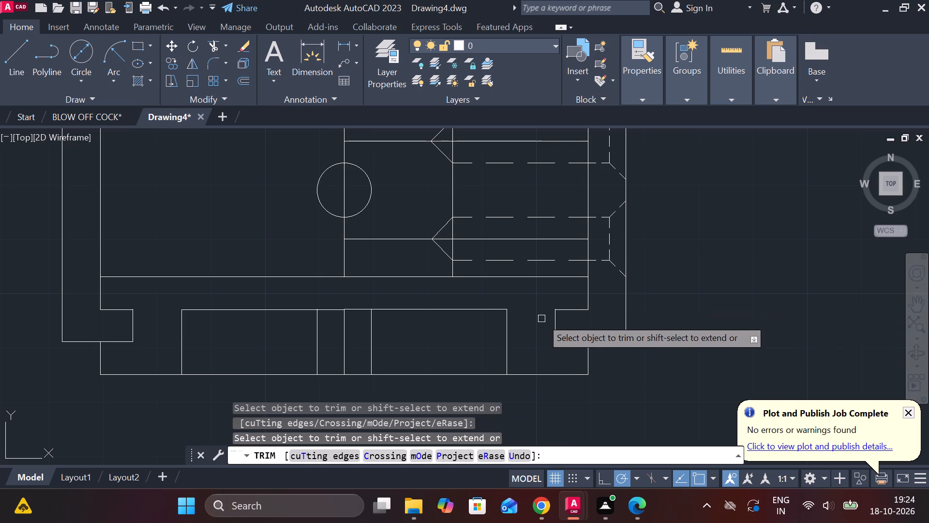
{"action": "scroll", "coordinate": [542, 311], "scroll_direction": "up", "scroll_amount": 2}
{"action": "scroll", "coordinate": [588, 311], "scroll_direction": "up", "scroll_amount": 3}
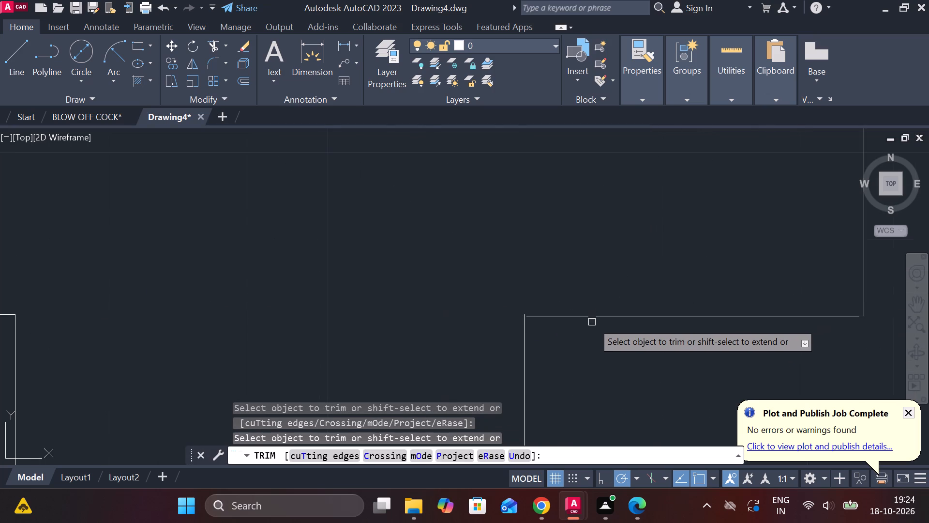
{"action": "scroll", "coordinate": [592, 322], "scroll_direction": "down", "scroll_amount": 4}
{"action": "scroll", "coordinate": [719, 329], "scroll_direction": "down", "scroll_amount": 2}
{"action": "middle_click_drag", "start_coordinate": [718, 329], "coordinate": [675, 301]}
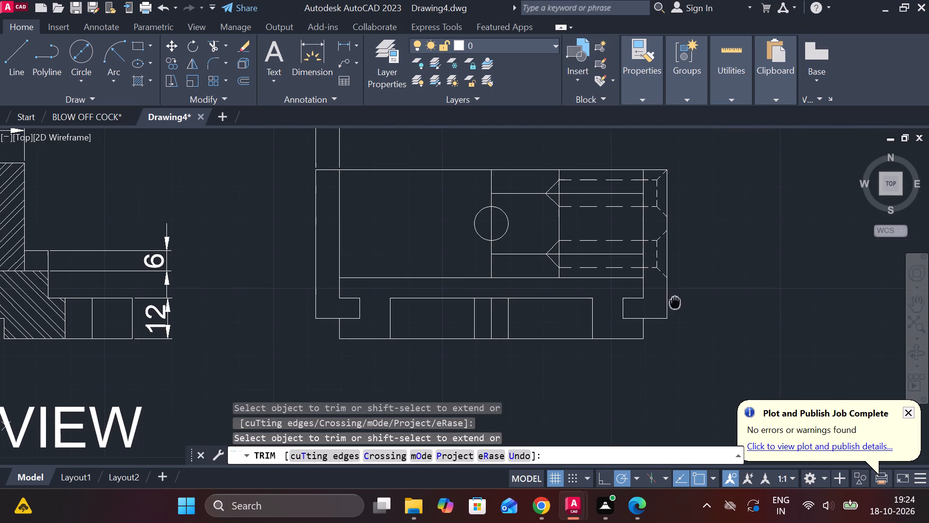
{"action": "key", "text": "Escape"}
Dimension the bottom width of the end plate's hook and shift the dimension farther below the base, clear of its bottom edge.
{"action": "left_click", "coordinate": [345, 43]}
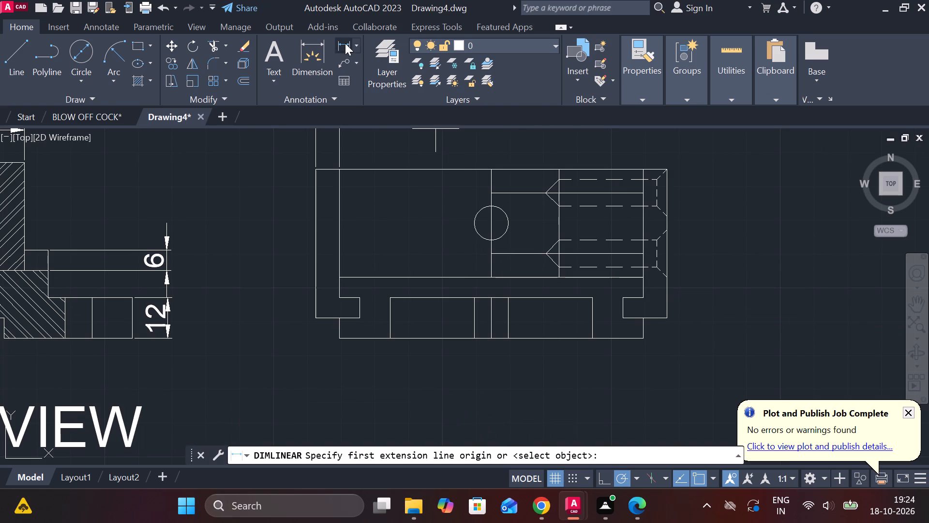
{"action": "left_click", "coordinate": [618, 321]}
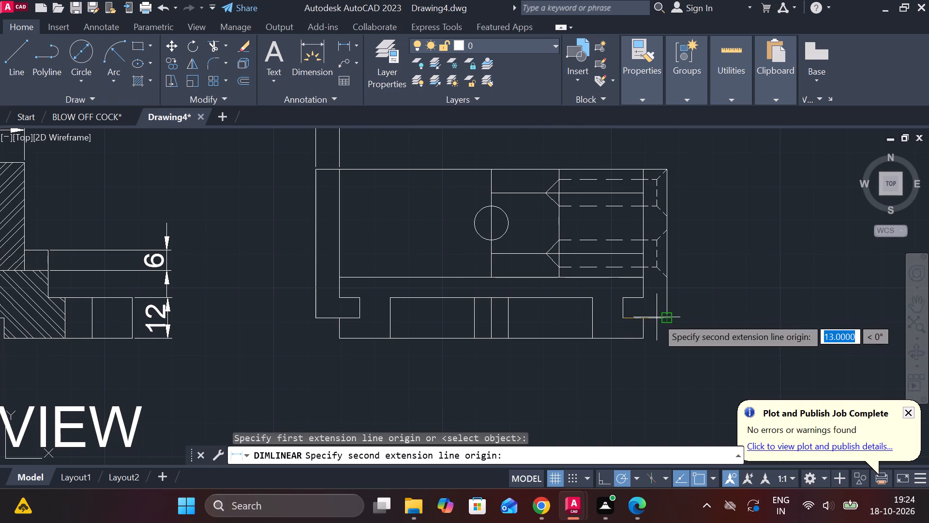
{"action": "left_click", "coordinate": [657, 317]}
{"action": "left_click", "coordinate": [671, 362]}
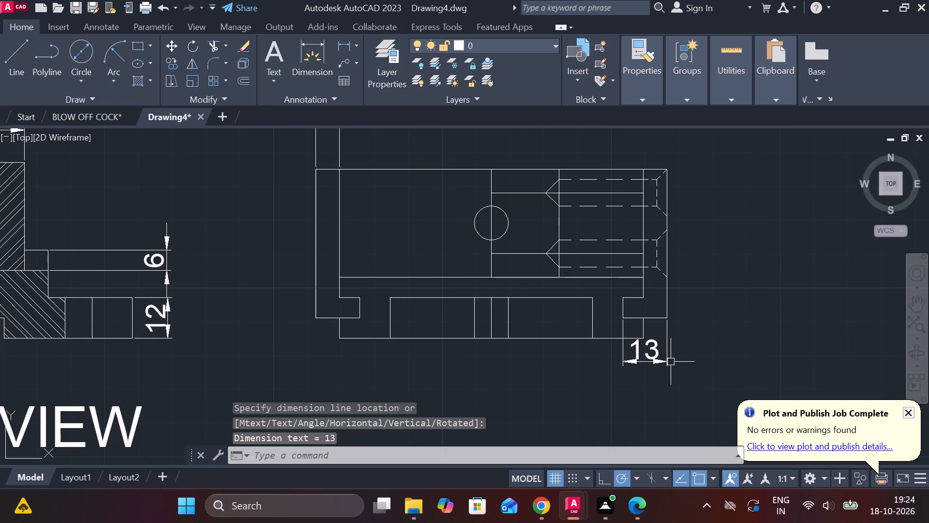
{"action": "left_click", "coordinate": [653, 357]}
{"action": "left_click", "coordinate": [647, 352]}
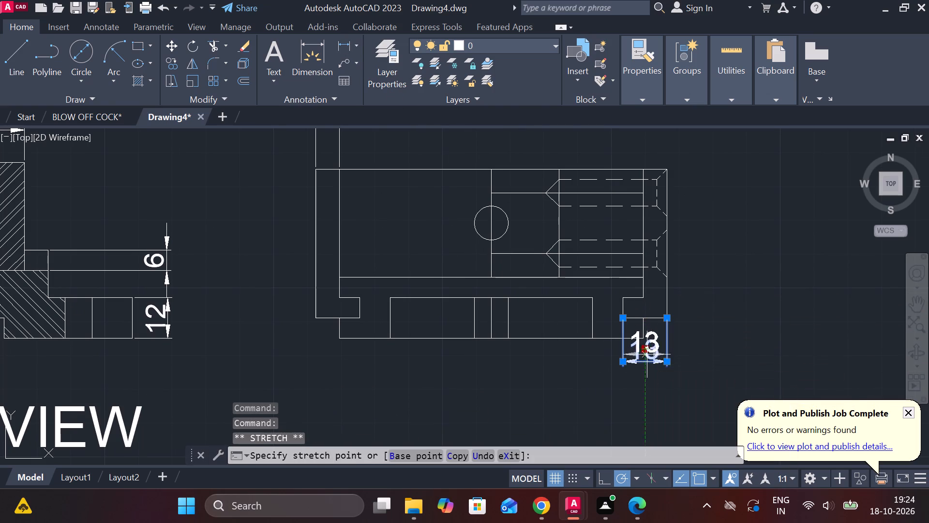
{"action": "left_click", "coordinate": [649, 377]}
{"action": "key", "text": "Escape"}
Paste the copied SECTION A-A title beneath the assembly side view, roughly level with the SECTIONAL FRONT VIEW title.
{"action": "scroll", "coordinate": [692, 365], "scroll_direction": "down", "scroll_amount": 1}
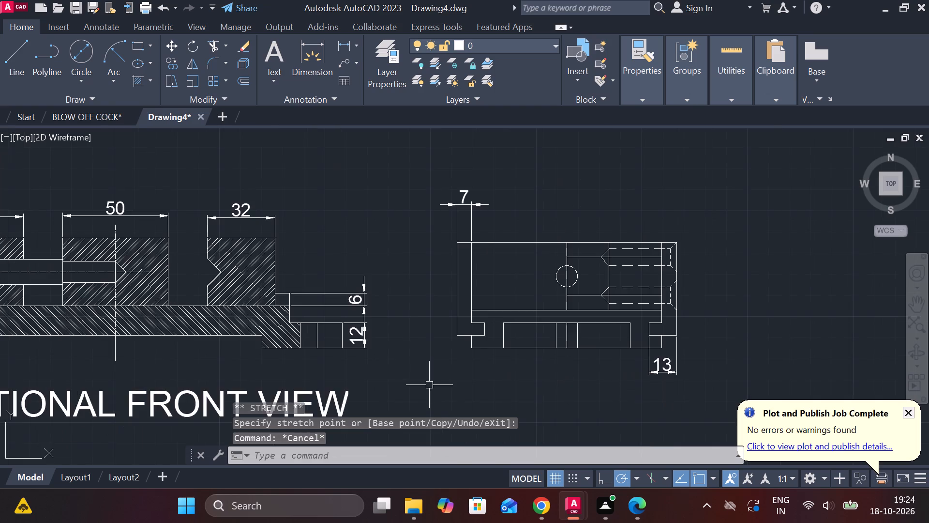
{"action": "middle_click_drag", "start_coordinate": [437, 390], "coordinate": [613, 339]}
{"action": "key", "text": "ctrl+v"}
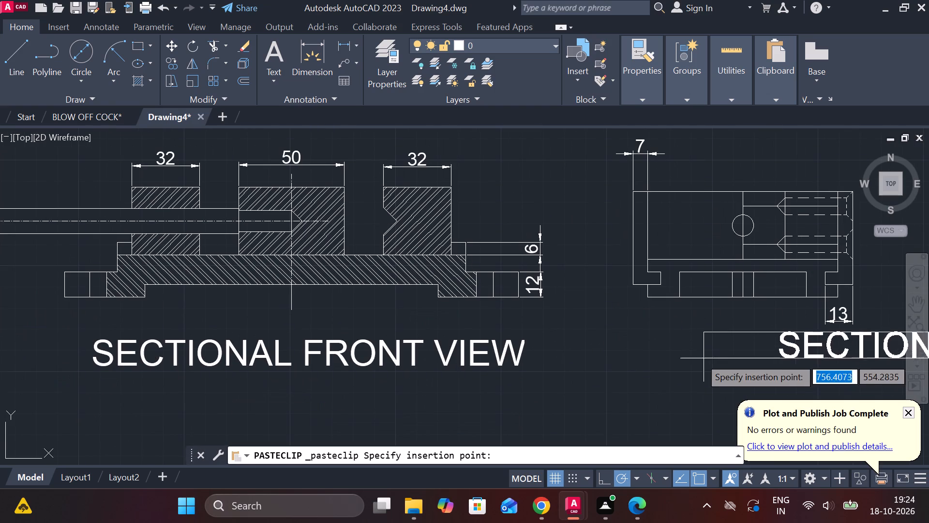
{"action": "middle_click_drag", "start_coordinate": [594, 357], "coordinate": [492, 358]}
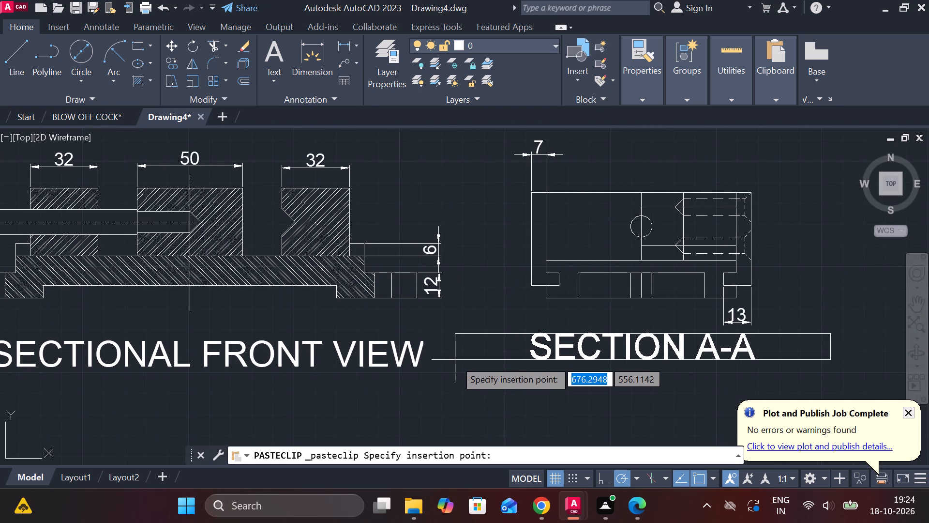
{"action": "left_click", "coordinate": [455, 360]}
Replace the pasted SECTION A-A title beneath the assembly side view with LEFT SIDE VIEW.
{"action": "double_click", "coordinate": [605, 340]}
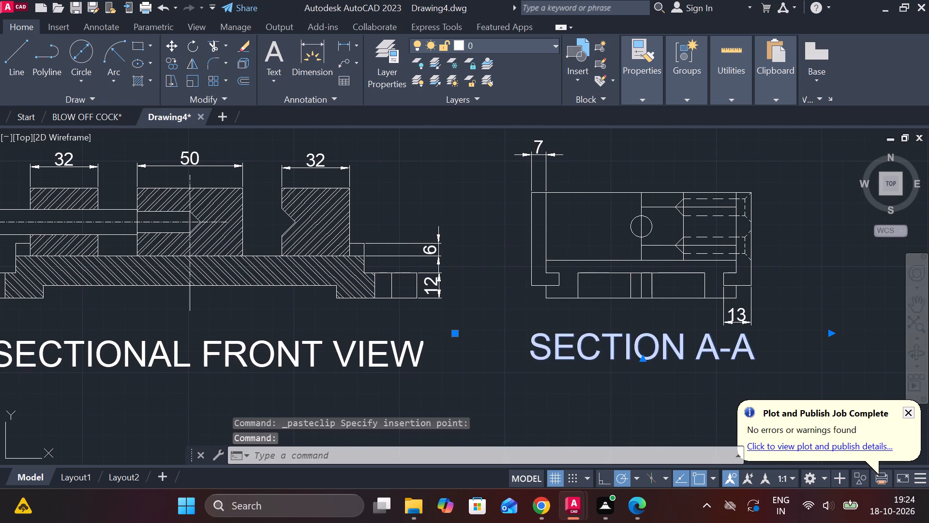
{"action": "left_click", "coordinate": [765, 347]}
{"action": "key", "text": "BackSpace"}
{"action": "key", "text": "BackSpace"}
{"action": "key", "text": "BackSpace"}
{"action": "key", "text": "BackSpace"}
{"action": "key", "text": "BackSpace"}
{"action": "key", "text": "BackSpace"}
{"action": "key", "text": "BackSpace"}
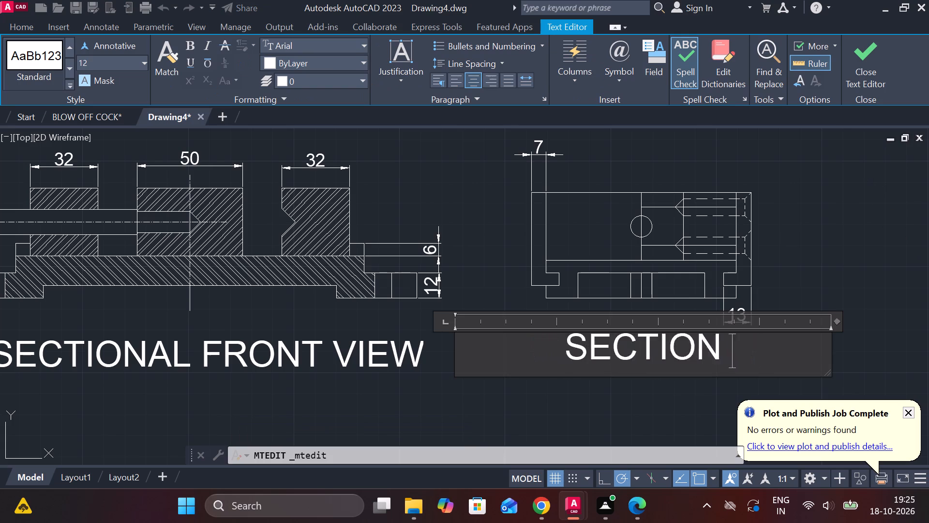
{"action": "key", "text": "BackSpace"}
{"action": "key", "text": "BackSpace"}
{"action": "key", "text": "BackSpace"}
{"action": "key", "text": "BackSpace"}
{"action": "type", "text": "LEFT SIDE VIEW"}
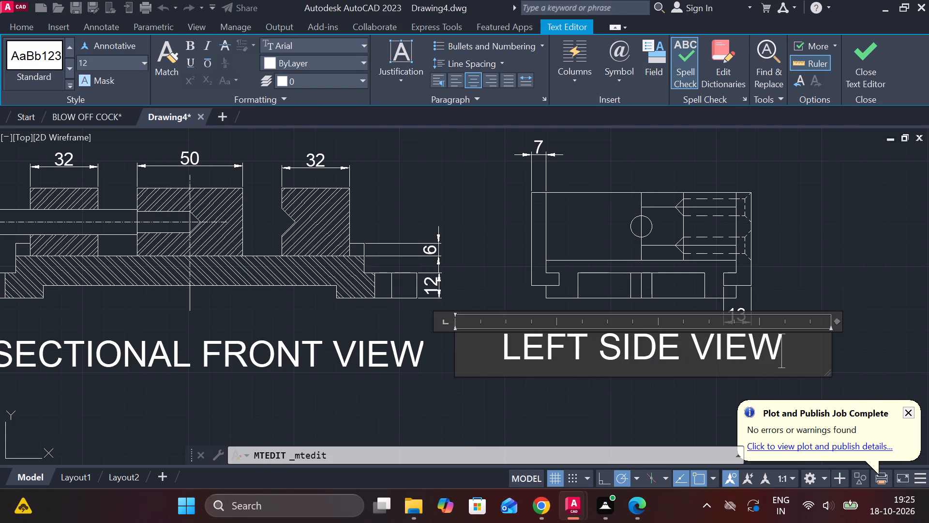
{"action": "left_click", "coordinate": [861, 76]}
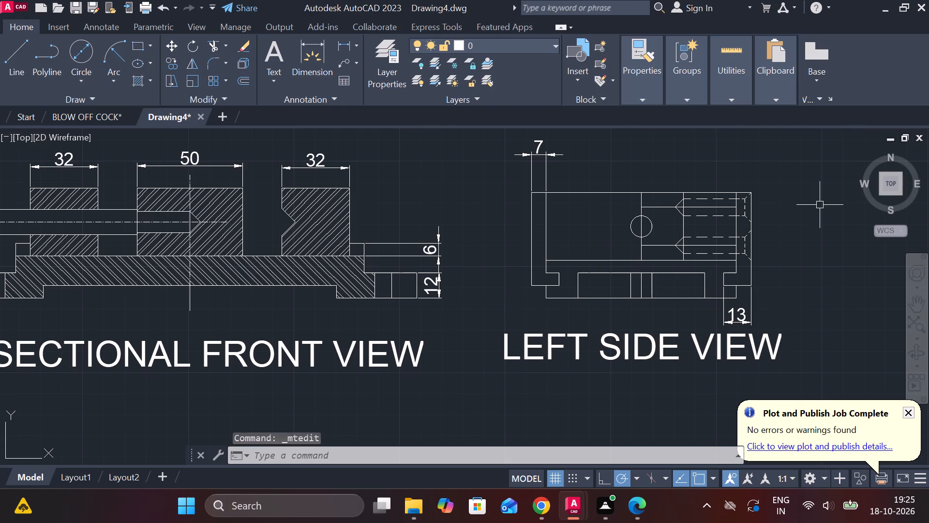
Move the sectional front view and left side view, with their dimensions and titles, up to just below the BLOCK and SLIDING JAW details.
{"action": "scroll", "coordinate": [820, 250], "scroll_direction": "down", "scroll_amount": 2}
{"action": "key", "text": "Escape"}
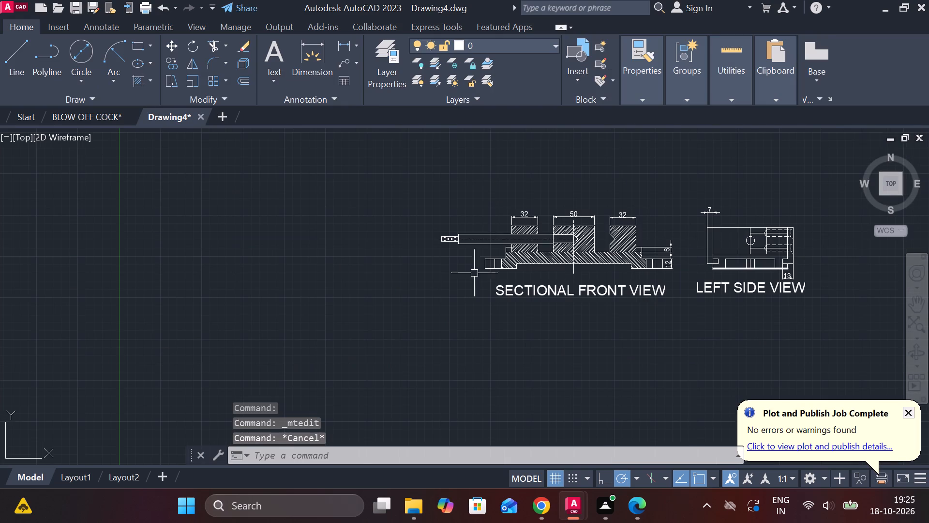
{"action": "left_click", "coordinate": [380, 146]}
{"action": "left_click", "coordinate": [837, 344]}
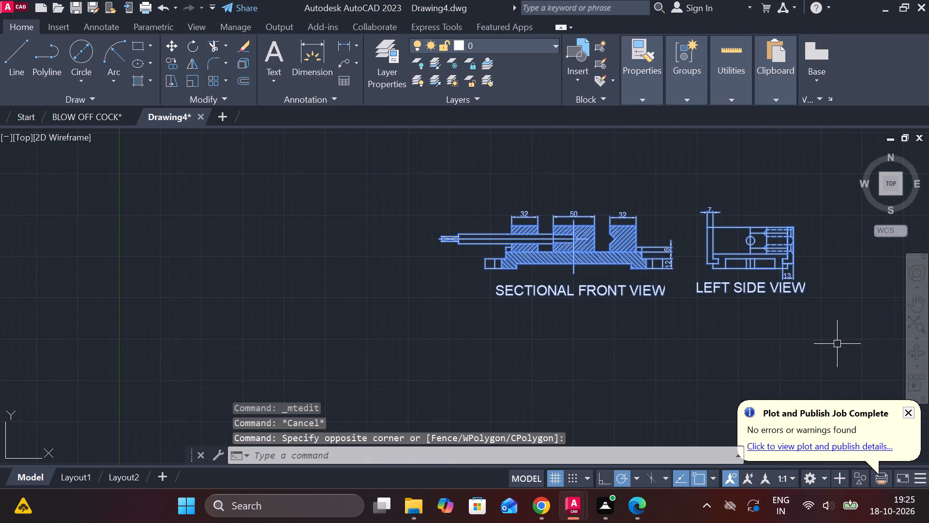
{"action": "key", "text": "m"}
{"action": "key", "text": "Return"}
{"action": "left_click", "coordinate": [837, 344]}
{"action": "middle_click_drag", "start_coordinate": [837, 338], "coordinate": [813, 418]}
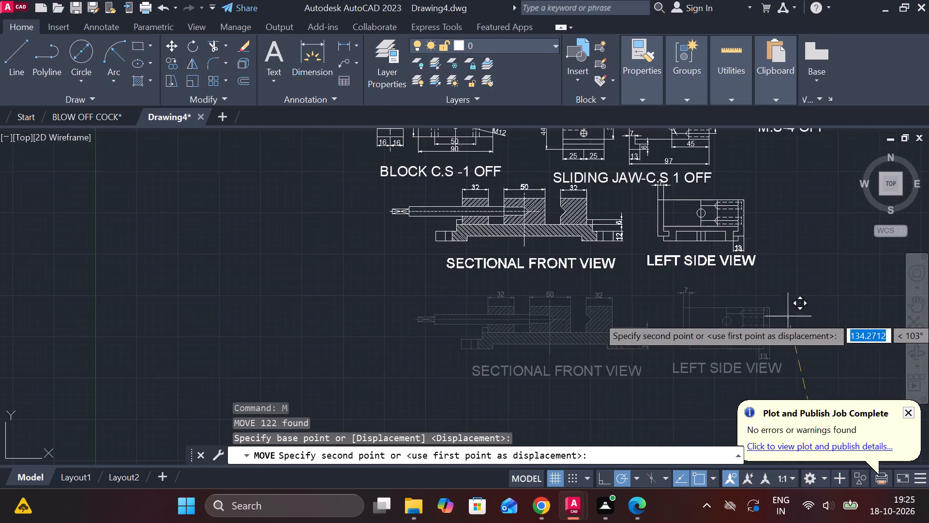
{"action": "scroll", "coordinate": [788, 316], "scroll_direction": "down", "scroll_amount": 1}
{"action": "middle_click_drag", "start_coordinate": [763, 328], "coordinate": [644, 434]}
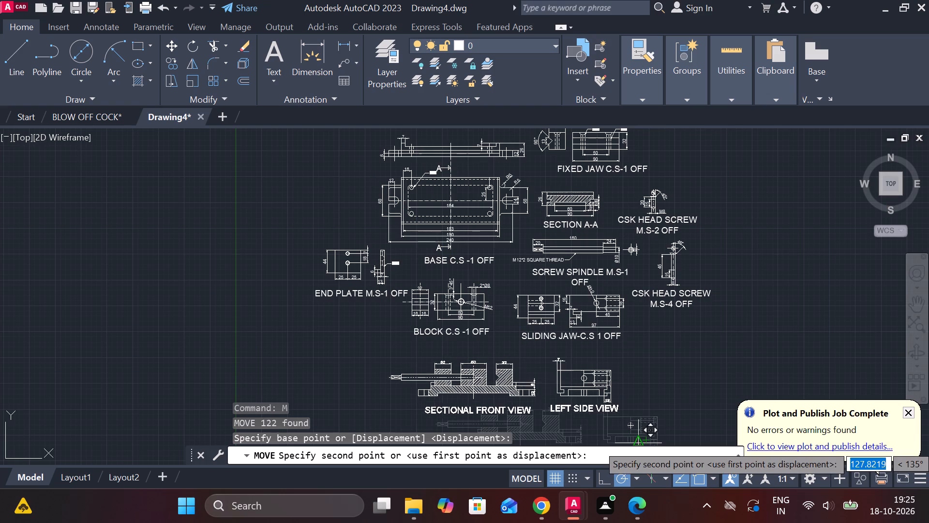
{"action": "middle_click_drag", "start_coordinate": [644, 419], "coordinate": [669, 344]}
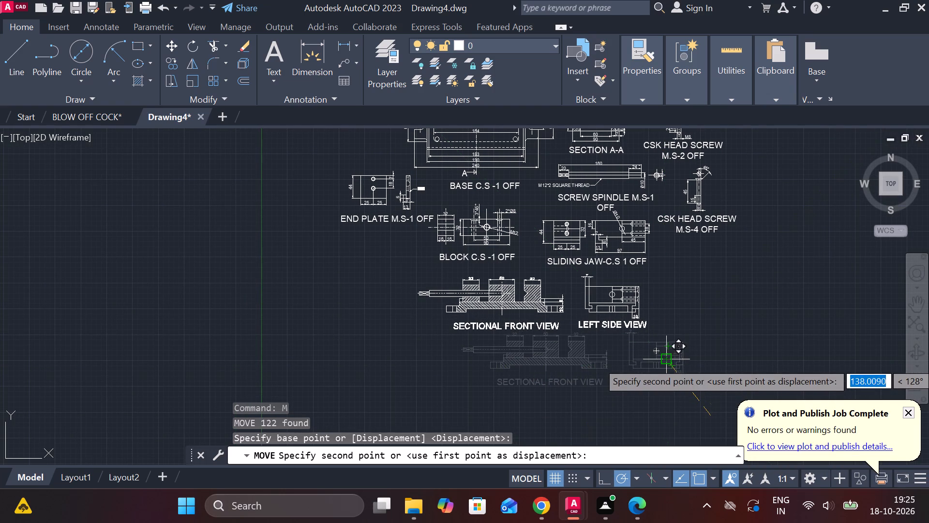
{"action": "left_click", "coordinate": [667, 362]}
{"action": "key", "text": "Escape"}
Draw a rectangular border about 875 by 641 around all the part details and assembly views.
{"action": "middle_click_drag", "start_coordinate": [734, 314], "coordinate": [728, 327]}
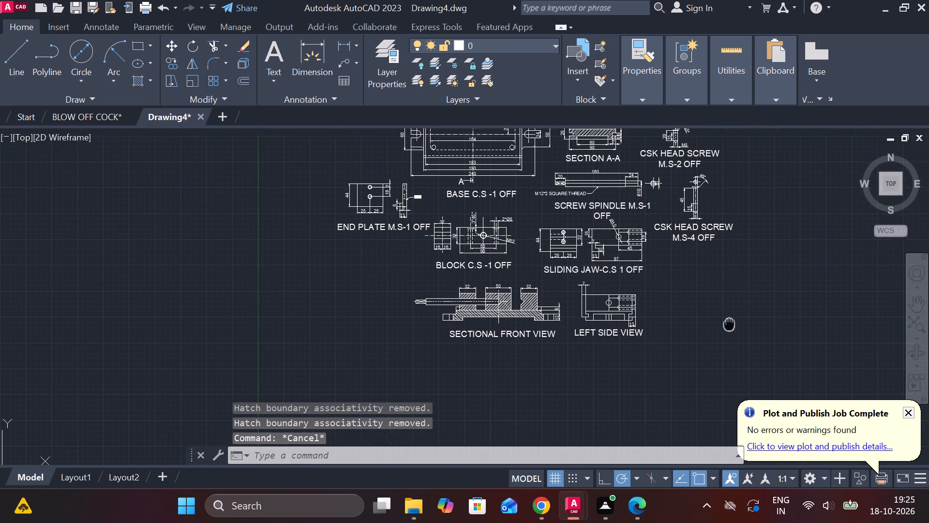
{"action": "middle_click_drag", "start_coordinate": [728, 327], "coordinate": [715, 355]}
{"action": "left_click", "coordinate": [140, 42]}
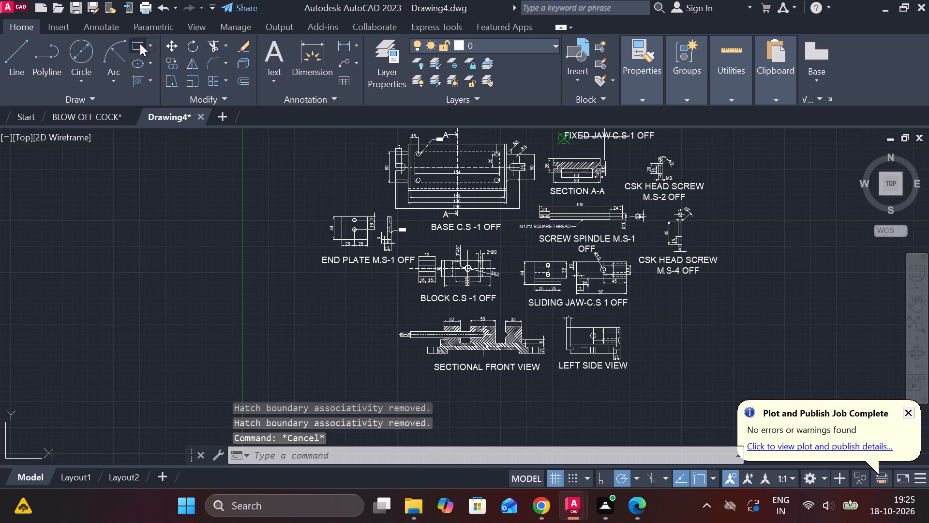
{"action": "scroll", "coordinate": [291, 149], "scroll_direction": "down", "scroll_amount": 1}
{"action": "middle_click_drag", "start_coordinate": [310, 159], "coordinate": [308, 215]}
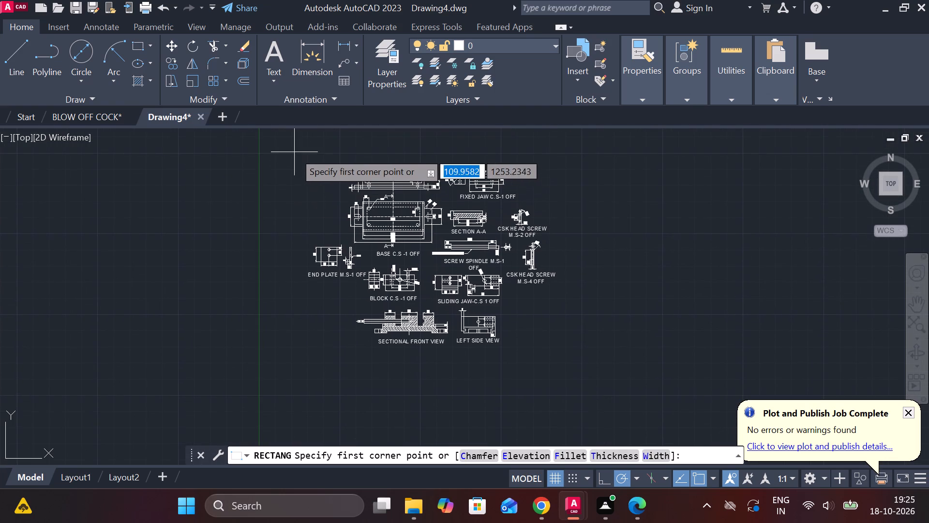
{"action": "left_click", "coordinate": [294, 152]}
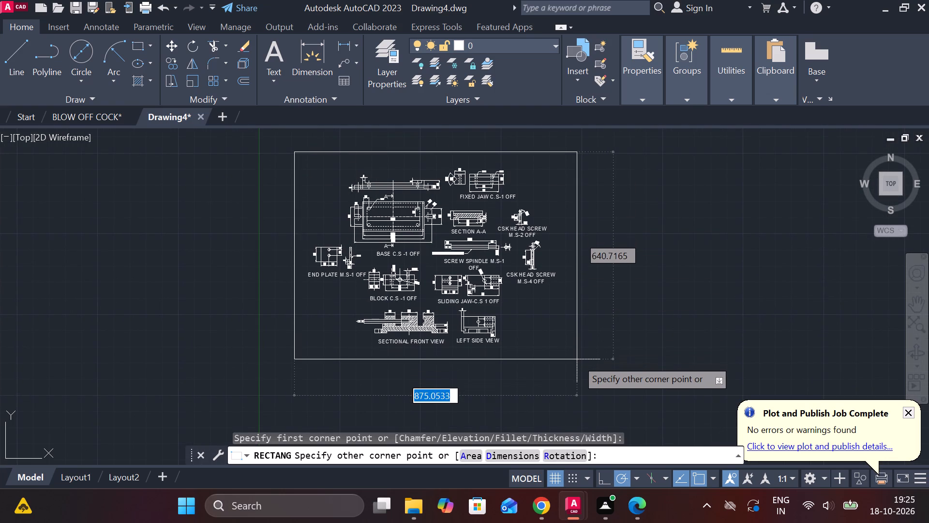
{"action": "left_click", "coordinate": [577, 359]}
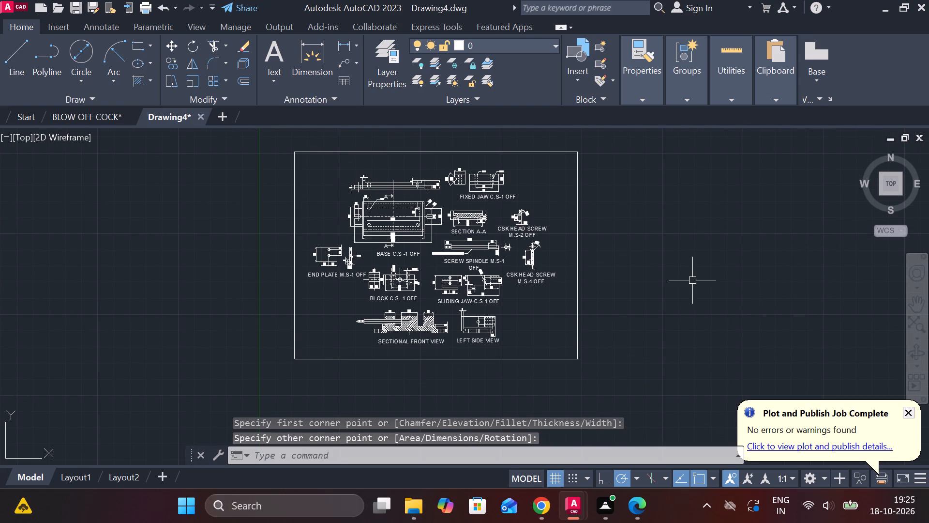
{"action": "key", "text": "ctrl+s"}
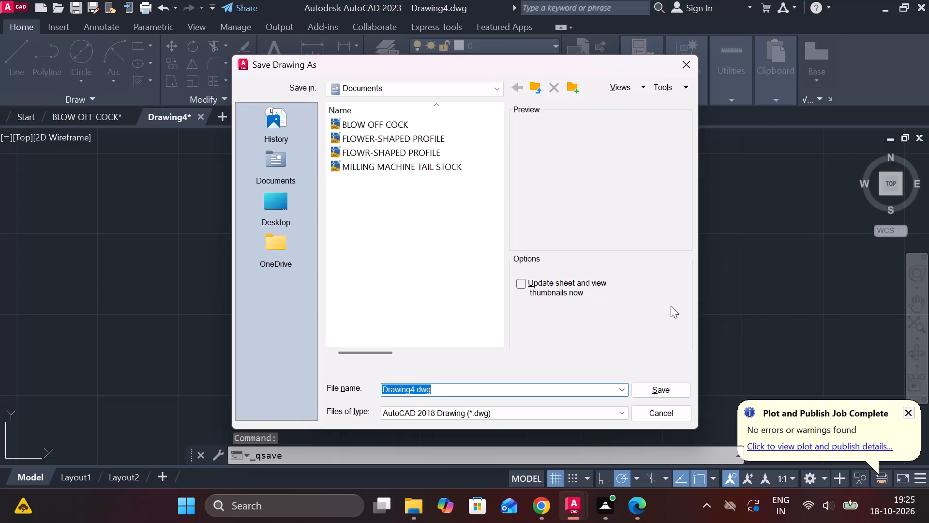
{"action": "left_click", "coordinate": [658, 411]}
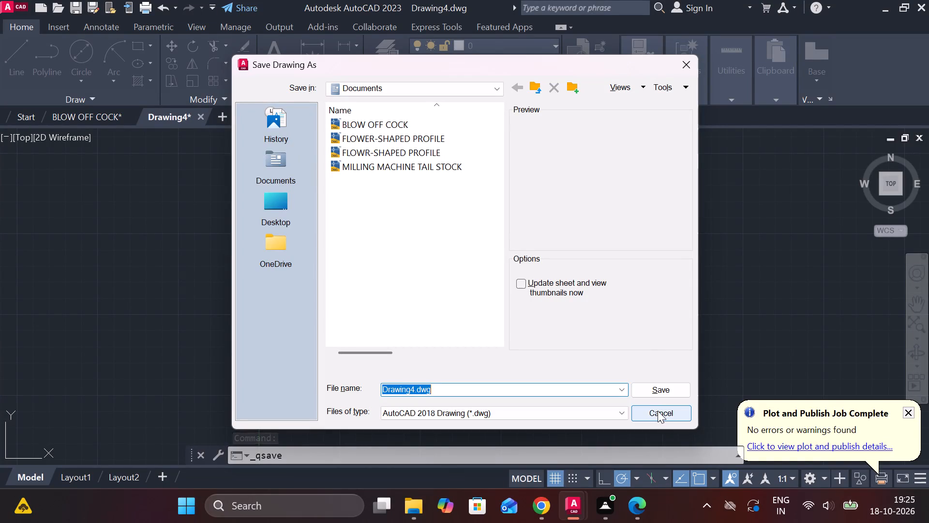
Paste the copied SECTION A-A title at the top inside the border and change its text to MACHINE VICE.
{"action": "scroll", "coordinate": [447, 179], "scroll_direction": "up", "scroll_amount": 1}
{"action": "middle_click_drag", "start_coordinate": [476, 183], "coordinate": [500, 261]}
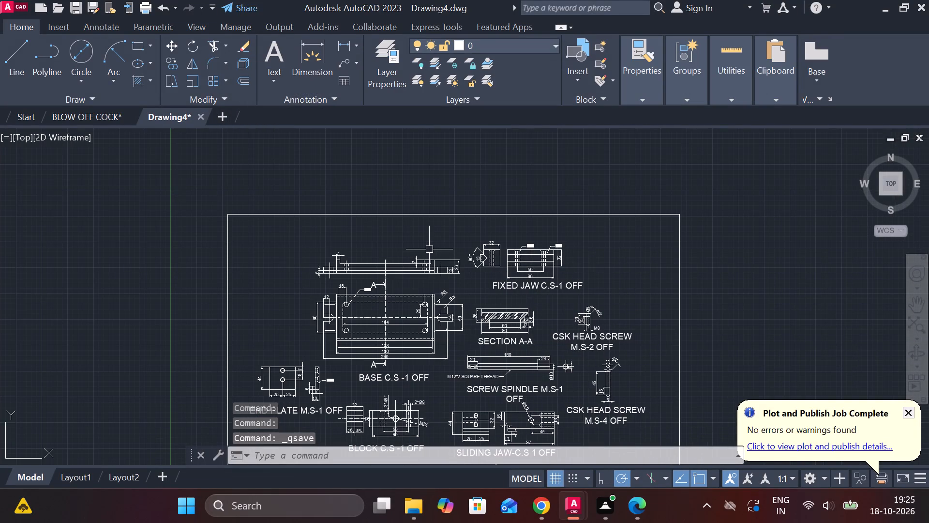
{"action": "key", "text": "ctrl+v"}
{"action": "scroll", "coordinate": [379, 225], "scroll_direction": "up", "scroll_amount": 1}
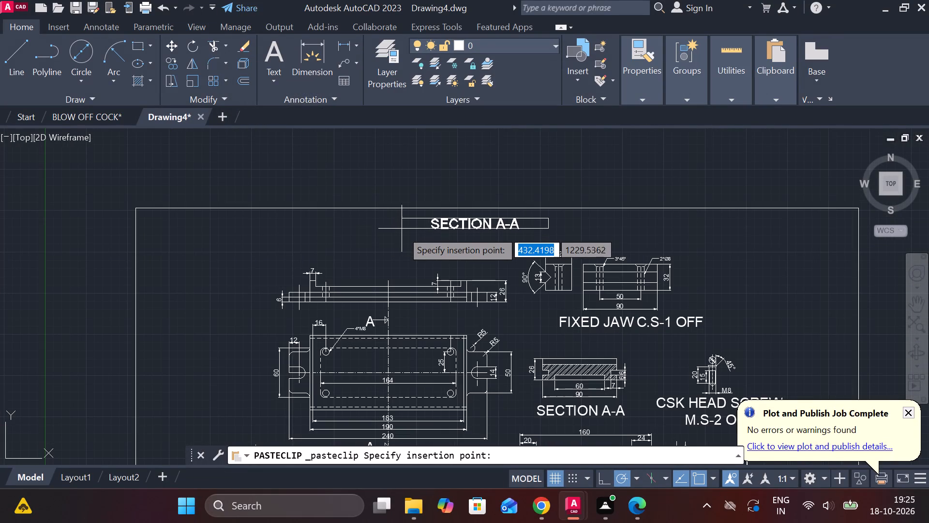
{"action": "left_click", "coordinate": [402, 232]}
{"action": "double_click", "coordinate": [470, 229]}
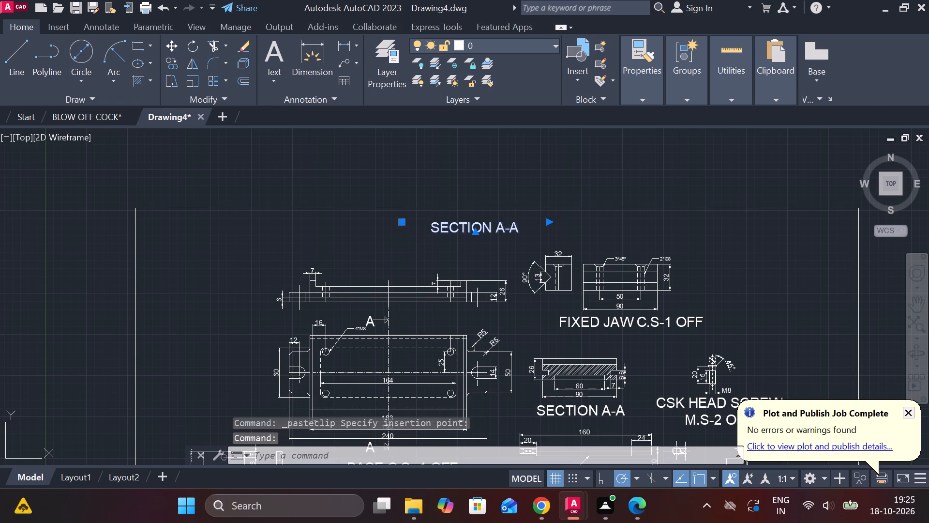
{"action": "left_click_drag", "start_coordinate": [525, 228], "coordinate": [435, 227]}
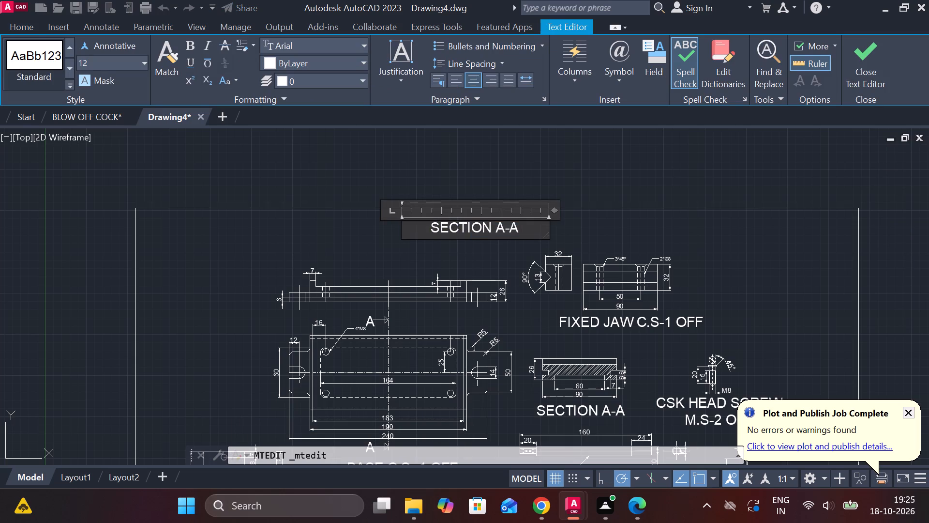
{"action": "left_click_drag", "start_coordinate": [435, 227], "coordinate": [434, 227]}
{"action": "type", "text": "MA"}
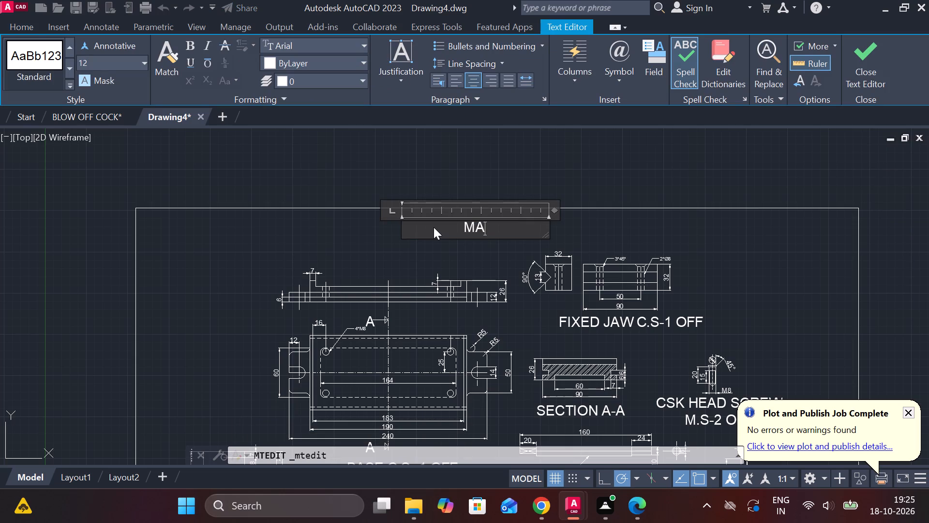
{"action": "key", "text": "c"}
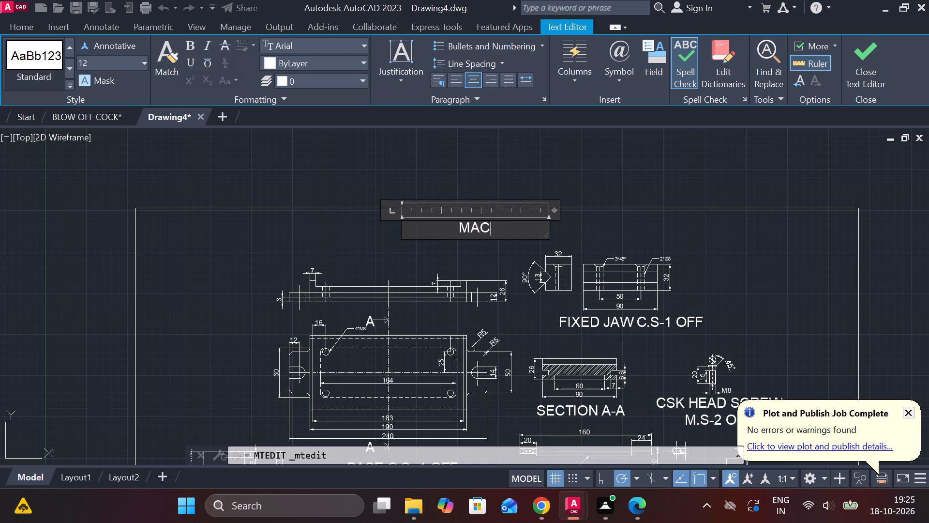
{"action": "type", "text": "HINE"}
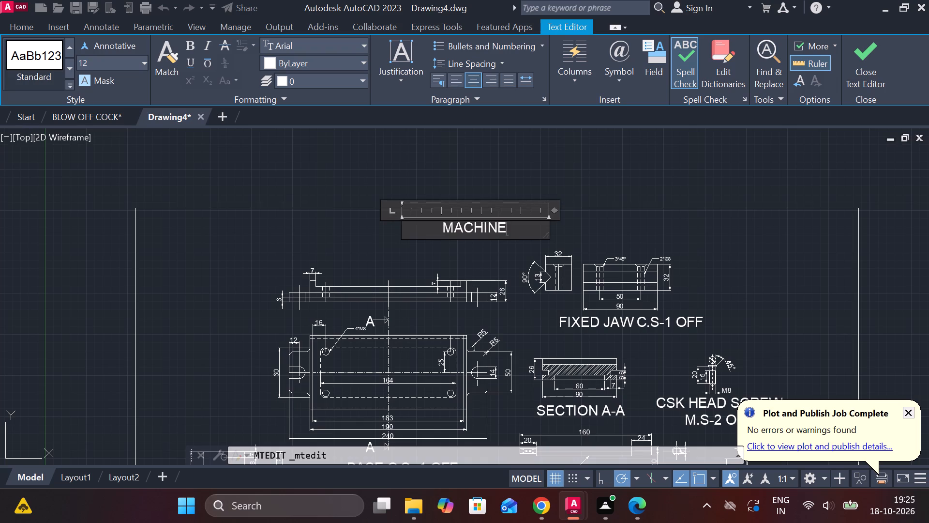
{"action": "key", "text": "space"}
{"action": "type", "text": "VICE"}
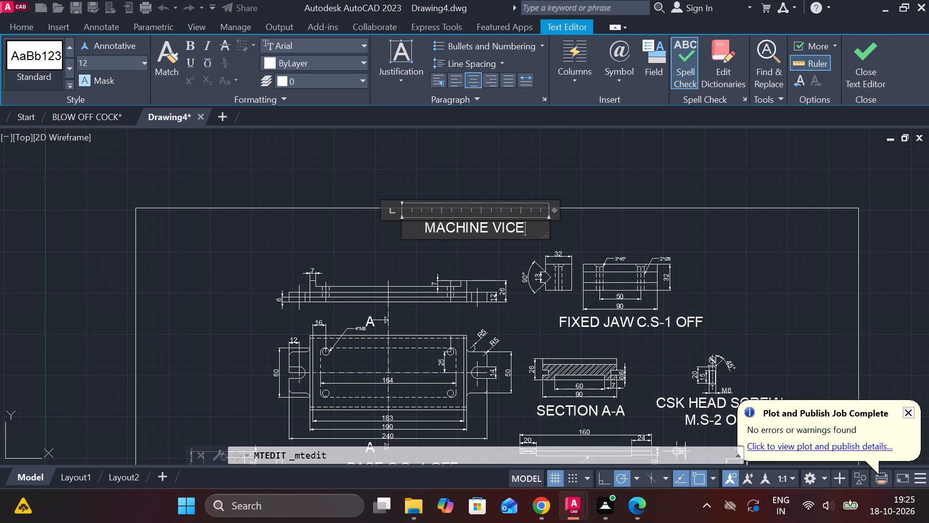
Set the MACHINE VICE title's text height to 20 and widen its text box so it fits on one line.
{"action": "left_click_drag", "start_coordinate": [524, 233], "coordinate": [393, 239]}
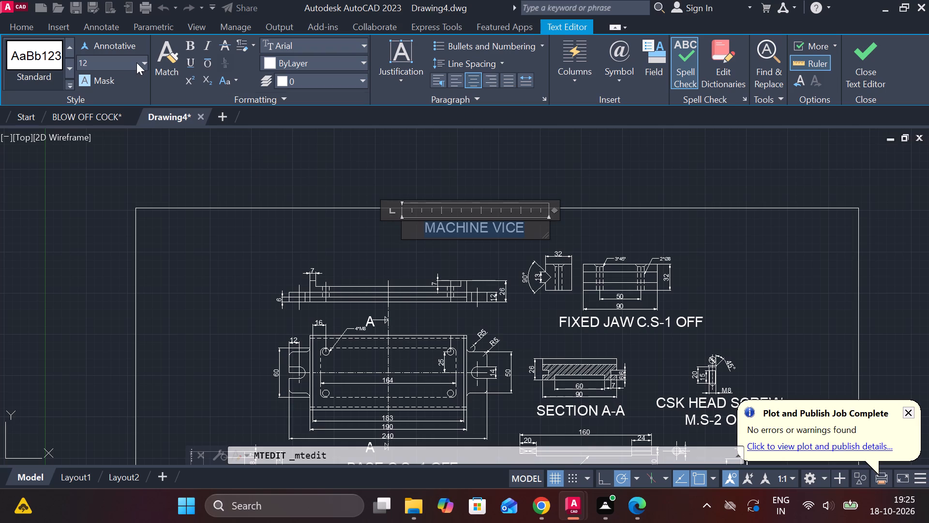
{"action": "left_click", "coordinate": [142, 57]}
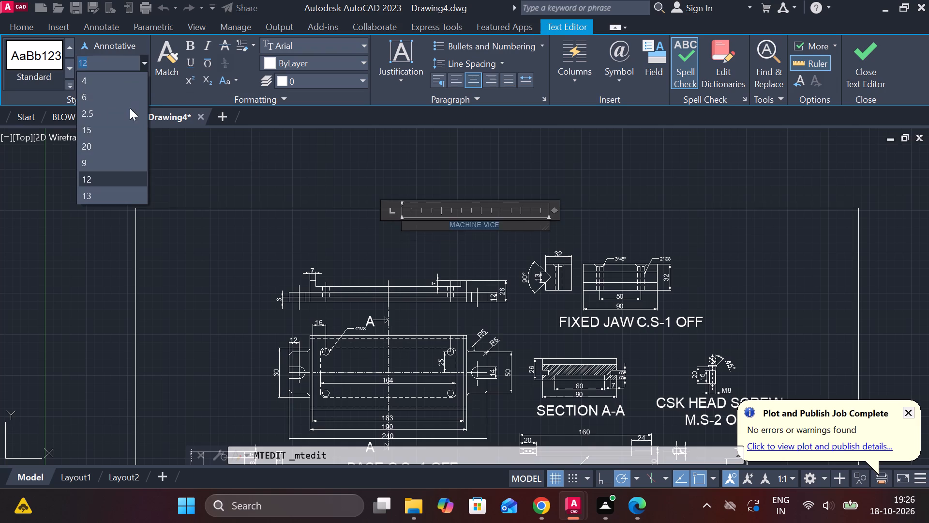
{"action": "left_click", "coordinate": [89, 140]}
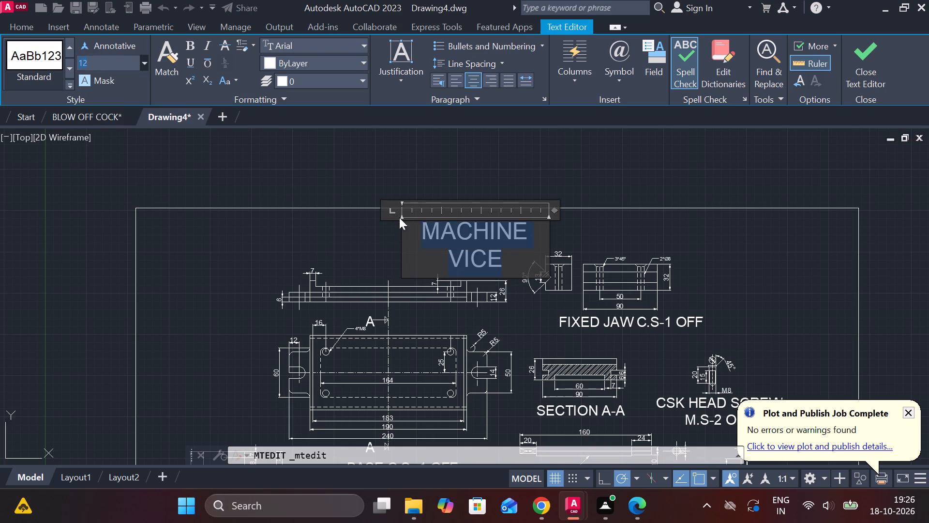
{"action": "left_click_drag", "start_coordinate": [547, 234], "coordinate": [576, 233]}
{"action": "left_click", "coordinate": [883, 60]}
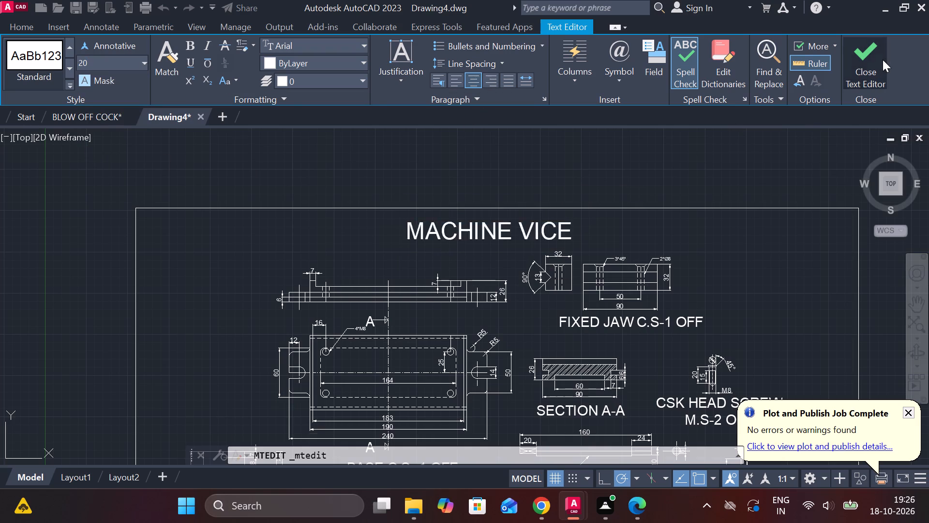
Save the drawing in Documents as MACHINE VICE, in AutoCAD 2018 Drawing format, and save it once more.
{"action": "scroll", "coordinate": [658, 220], "scroll_direction": "down", "scroll_amount": 2}
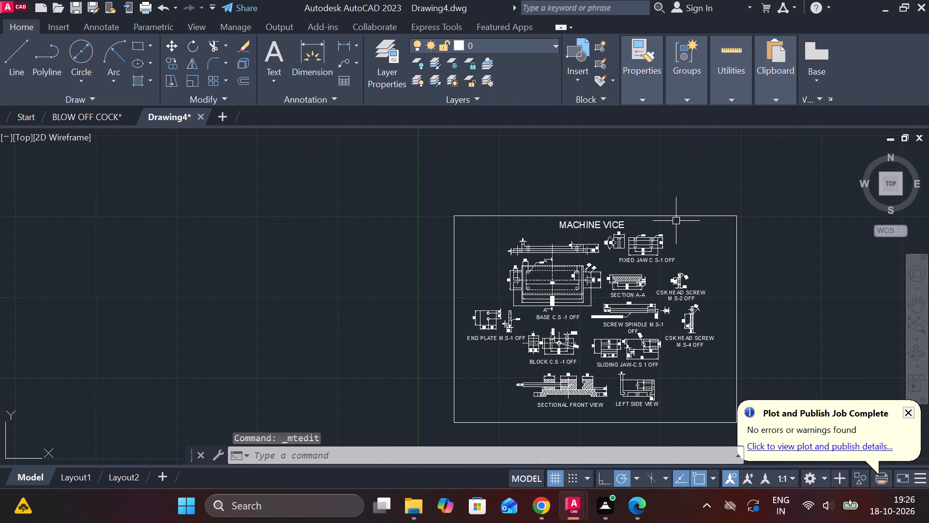
{"action": "middle_click_drag", "start_coordinate": [674, 244], "coordinate": [621, 244]}
{"action": "key", "text": "ctrl+s"}
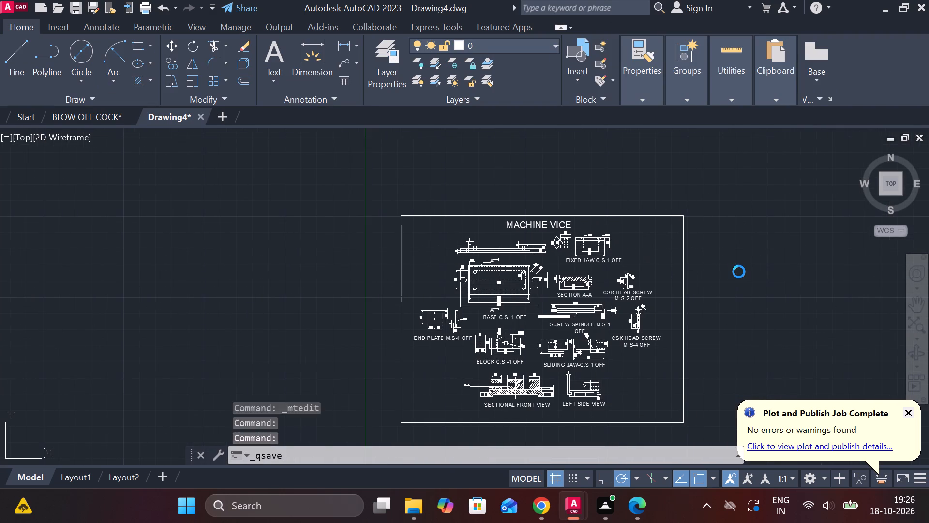
{"action": "type", "text": "MACHINE VICE"}
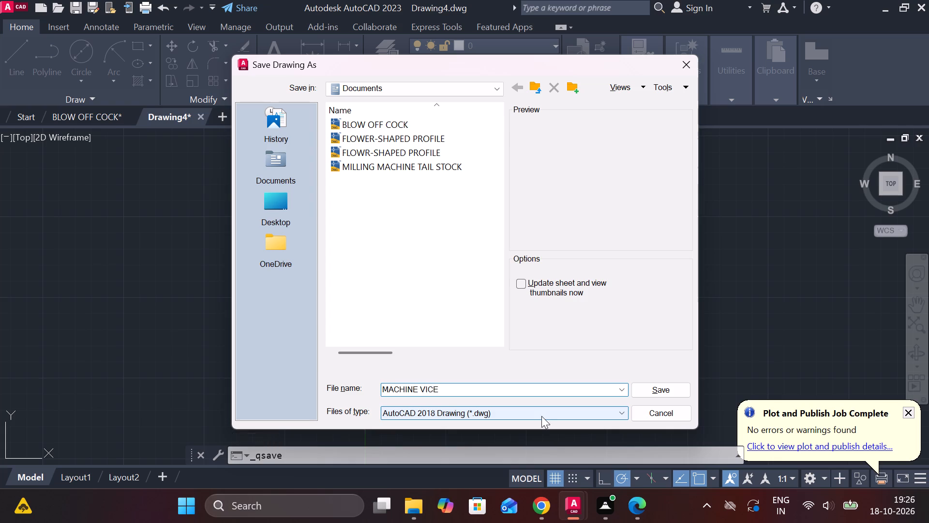
{"action": "left_click", "coordinate": [654, 387]}
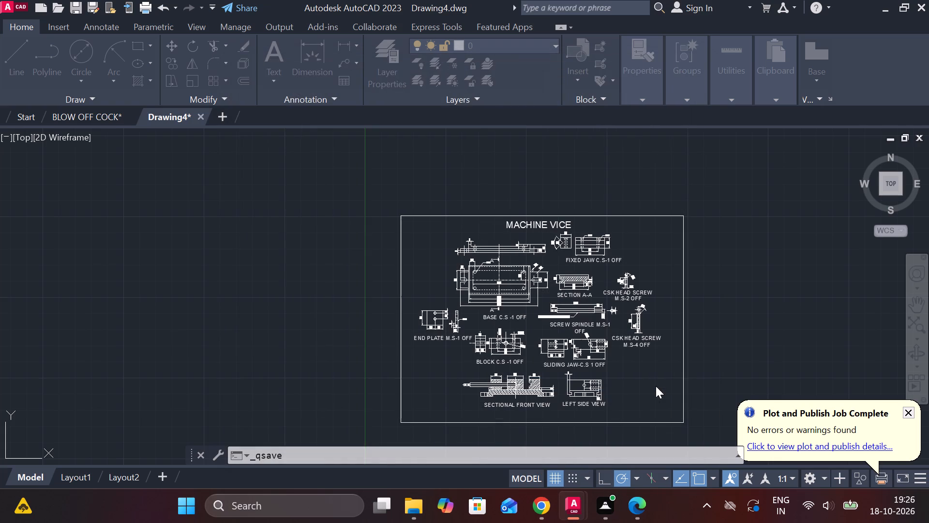
{"action": "middle_click_drag", "start_coordinate": [650, 343], "coordinate": [554, 305]}
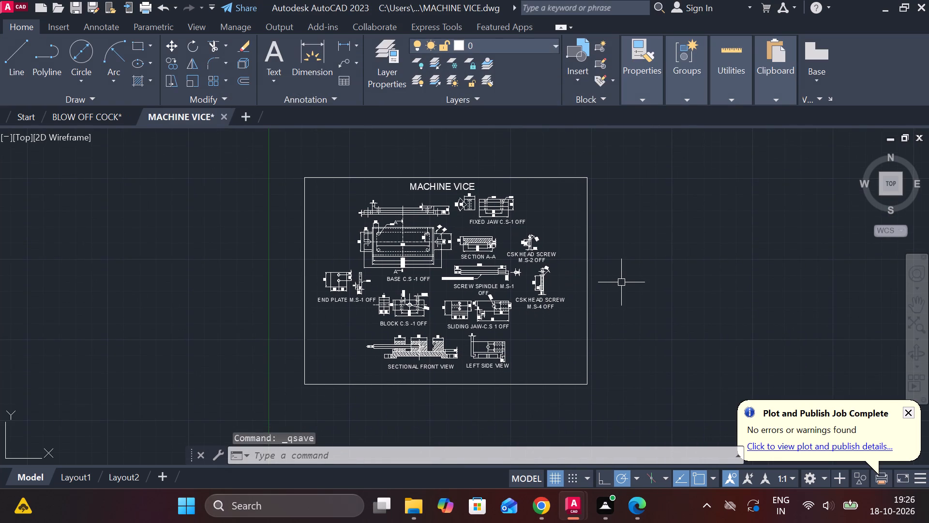
{"action": "key", "text": "ctrl+s"}
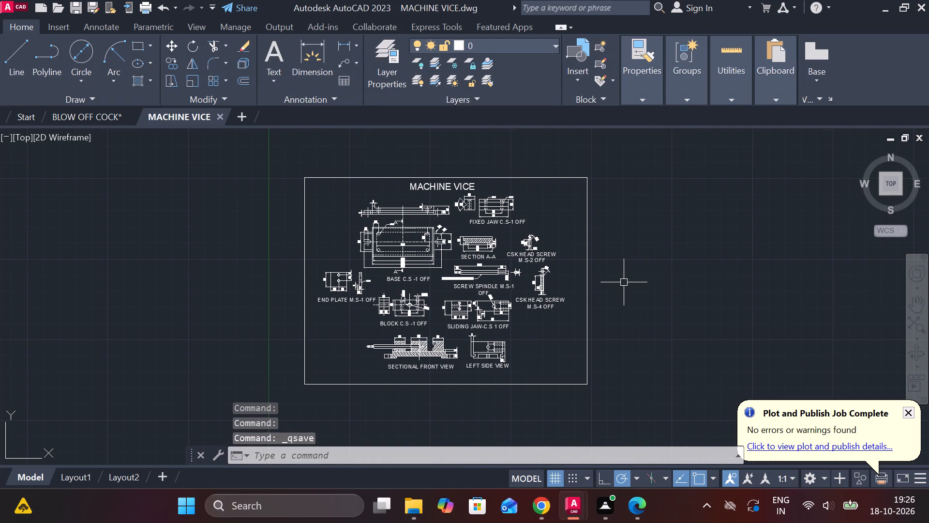
Turn off log file recording with LOGFILEOFF and save the drawing.
{"action": "type", "text": "LOG"}
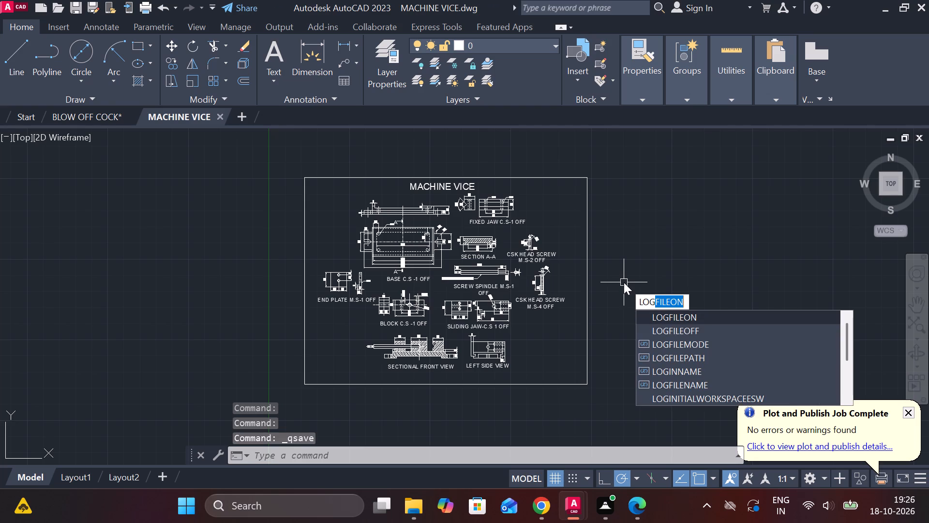
{"action": "left_click", "coordinate": [654, 326]}
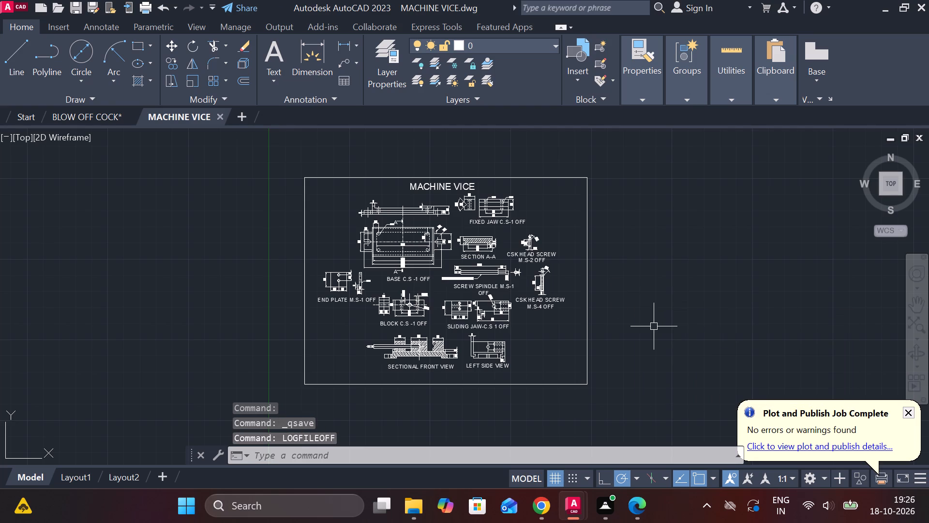
{"action": "key", "text": "ctrl+s"}
Set up a plot of the sheet using DWG To PDF.pc3, landscape orientation and a plot window just outside the border.
{"action": "type", "text": "PLOT"}
{"action": "left_click", "coordinate": [695, 358]}
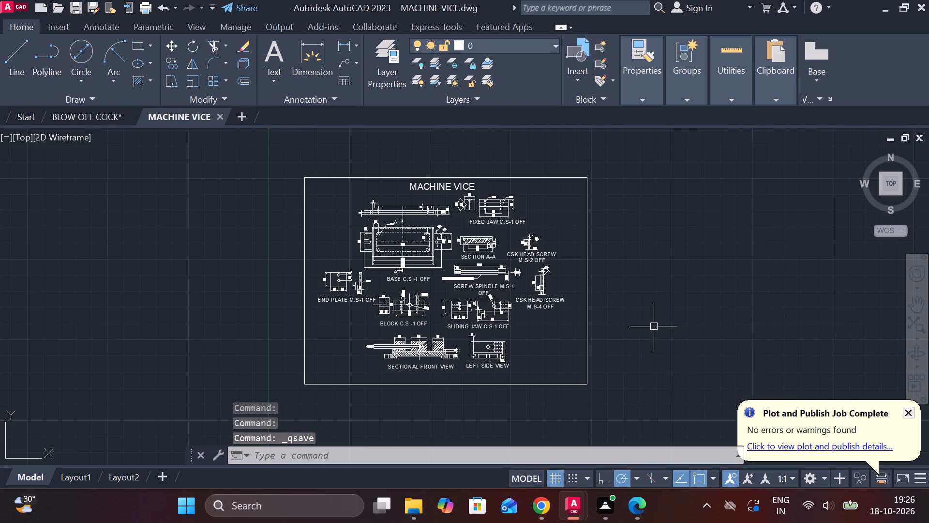
{"action": "left_click", "coordinate": [375, 143]}
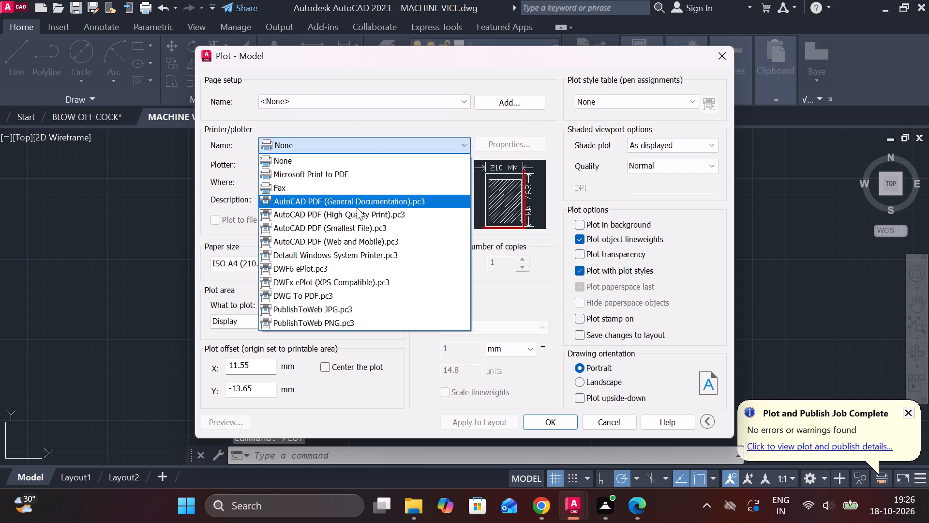
{"action": "left_click", "coordinate": [352, 291]}
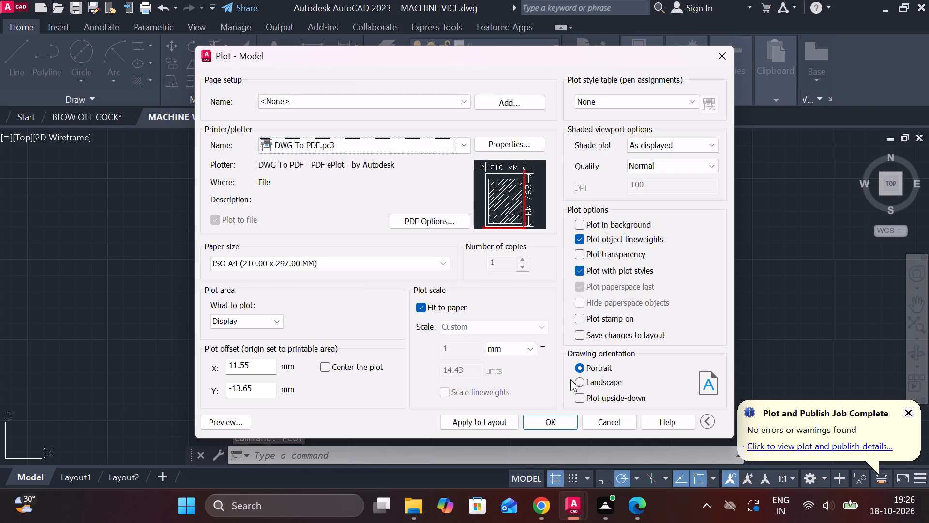
{"action": "left_click", "coordinate": [583, 385]}
{"action": "left_click", "coordinate": [269, 321]}
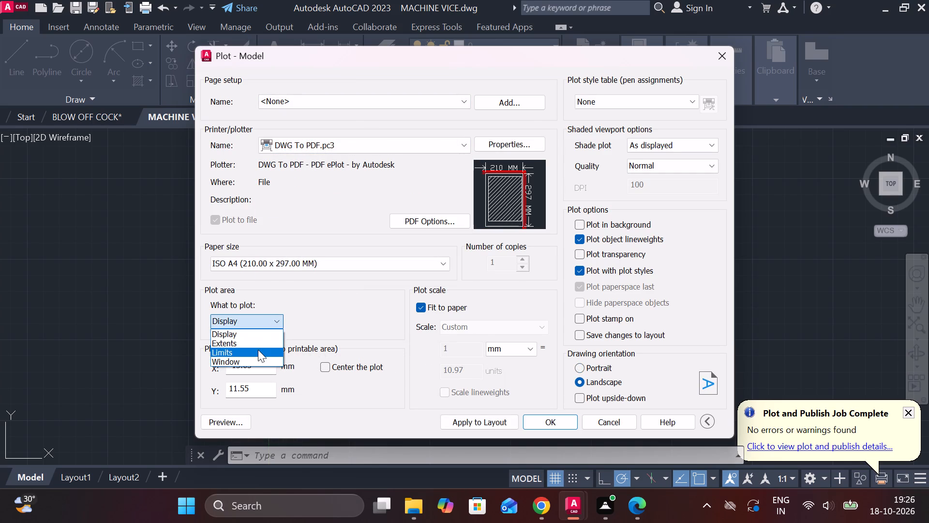
{"action": "left_click", "coordinate": [254, 356]}
{"action": "left_click", "coordinate": [269, 323]}
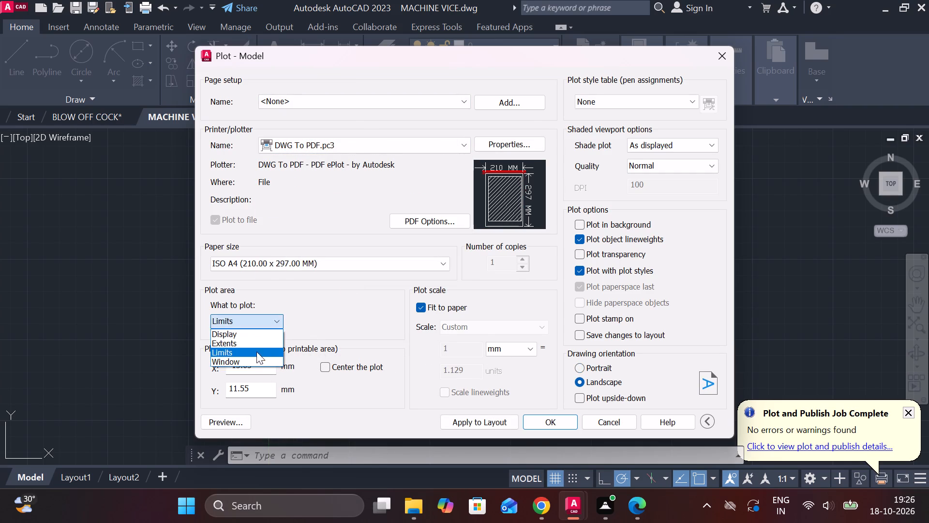
{"action": "left_click", "coordinate": [245, 358]}
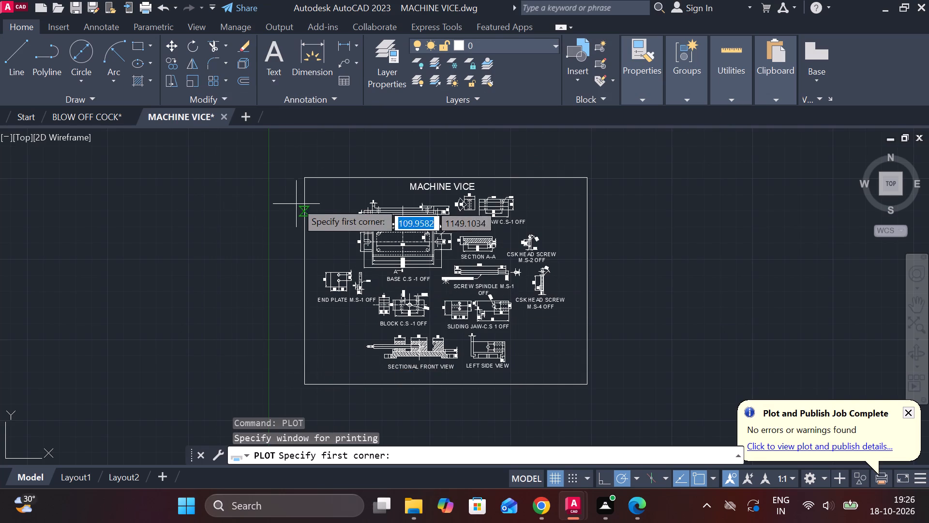
{"action": "left_click", "coordinate": [280, 161]}
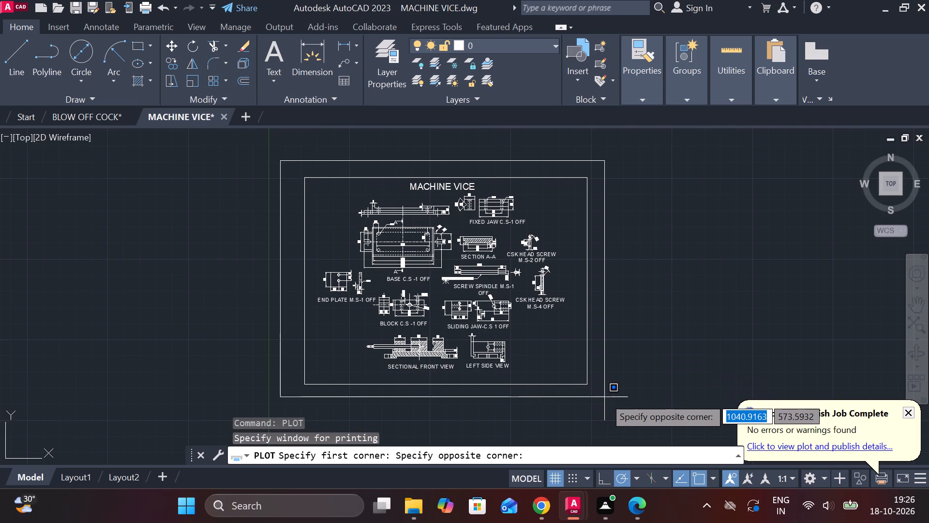
{"action": "left_click", "coordinate": [610, 404]}
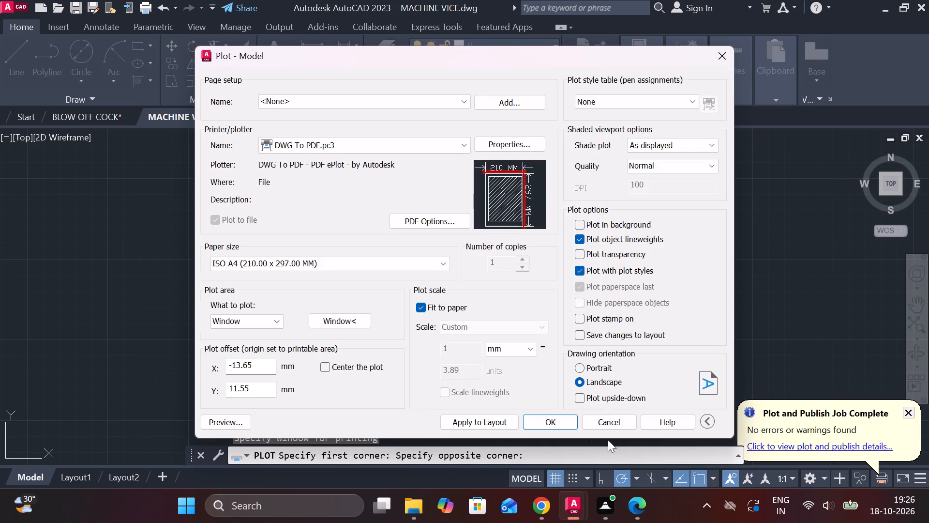
Plot the sheet to MACHINE VICE-Model.pdf in Documents, check the PDF in Edge and return to AutoCAD.
{"action": "left_click", "coordinate": [569, 421]}
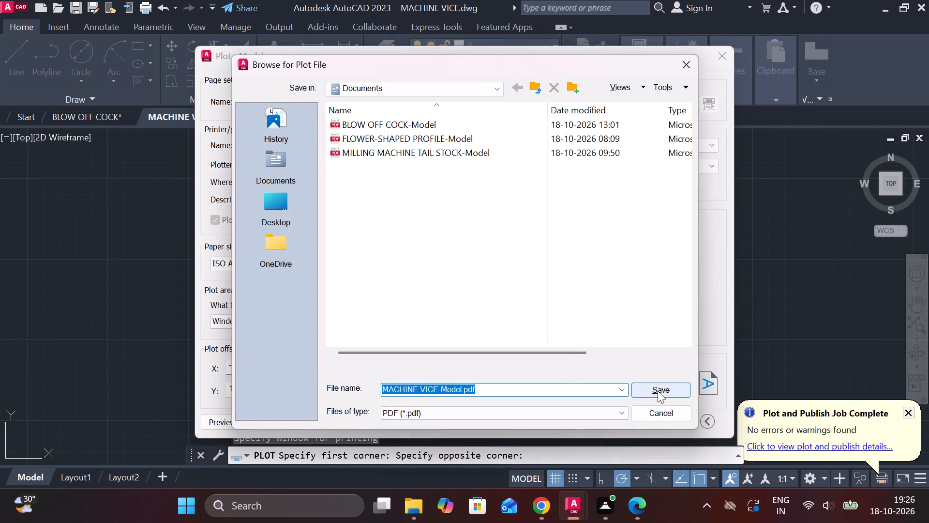
{"action": "left_click", "coordinate": [658, 391]}
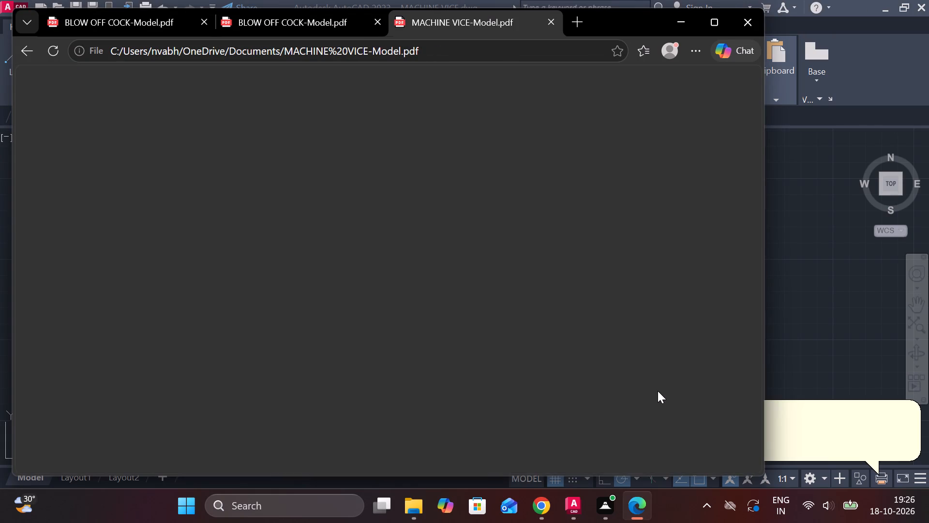
{"action": "scroll", "coordinate": [478, 385], "scroll_direction": "down", "scroll_amount": 1}
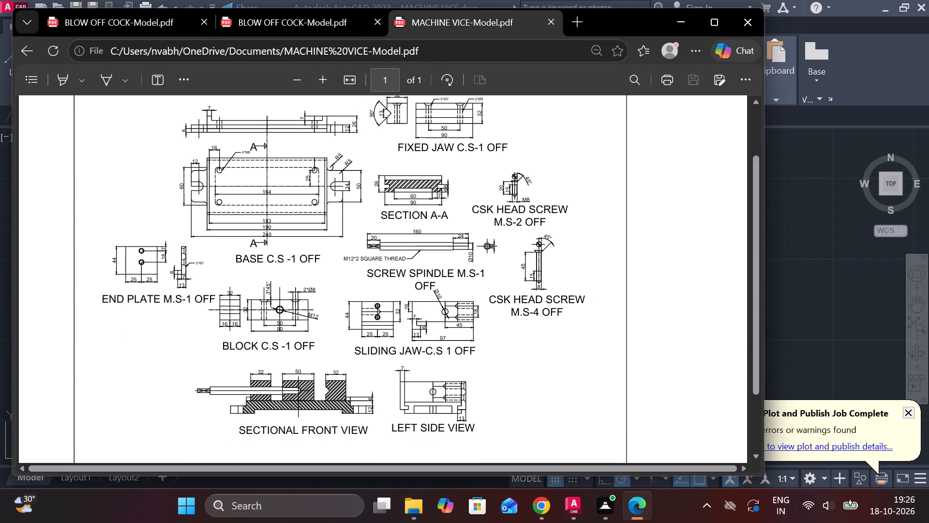
{"action": "scroll", "coordinate": [315, 320], "scroll_direction": "up", "scroll_amount": 1}
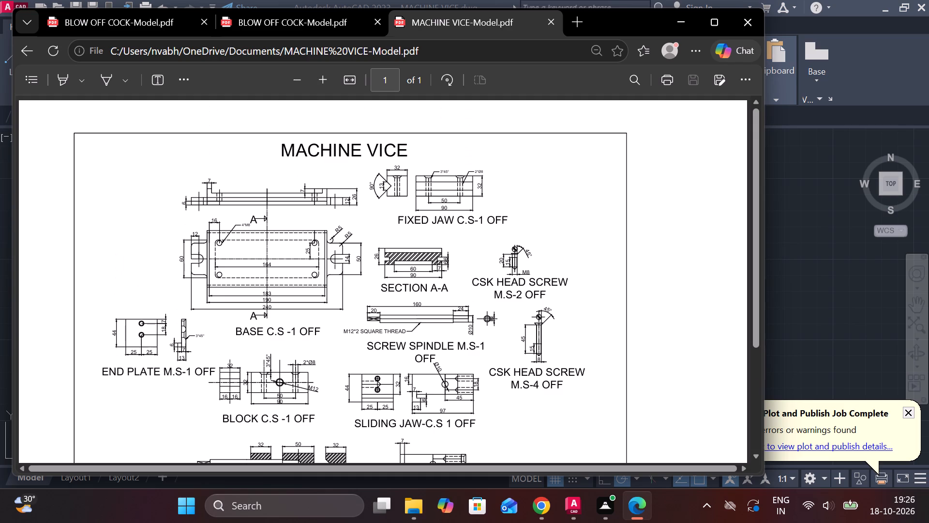
{"action": "scroll", "coordinate": [226, 296], "scroll_direction": "up", "scroll_amount": 2}
{"action": "left_click", "coordinate": [677, 25]}
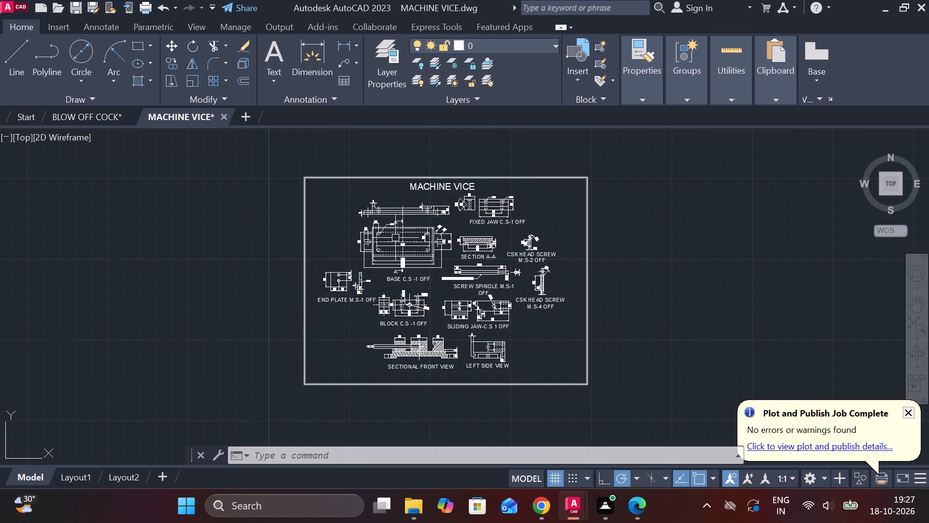
Set both the global linetype scale factor and the current object scale to 1.
{"action": "scroll", "coordinate": [409, 231], "scroll_direction": "up", "scroll_amount": 4}
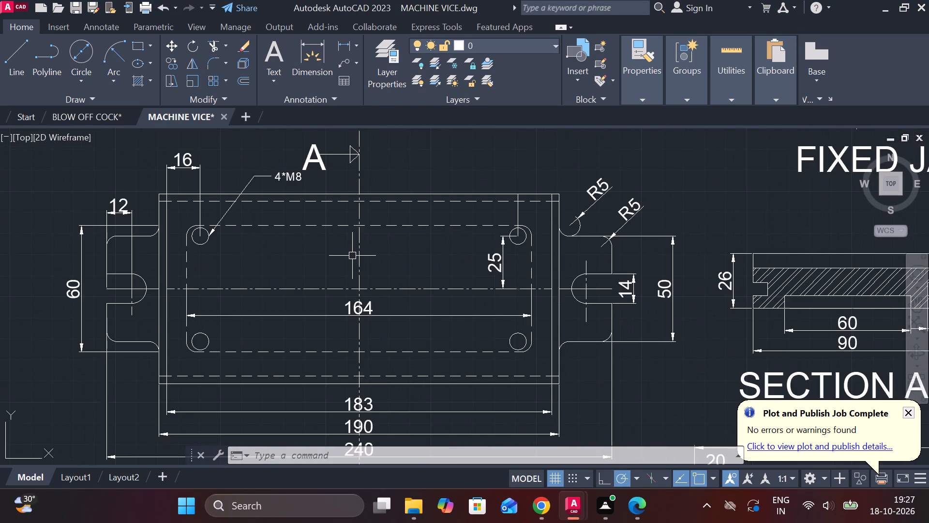
{"action": "scroll", "coordinate": [359, 248], "scroll_direction": "down", "scroll_amount": 2}
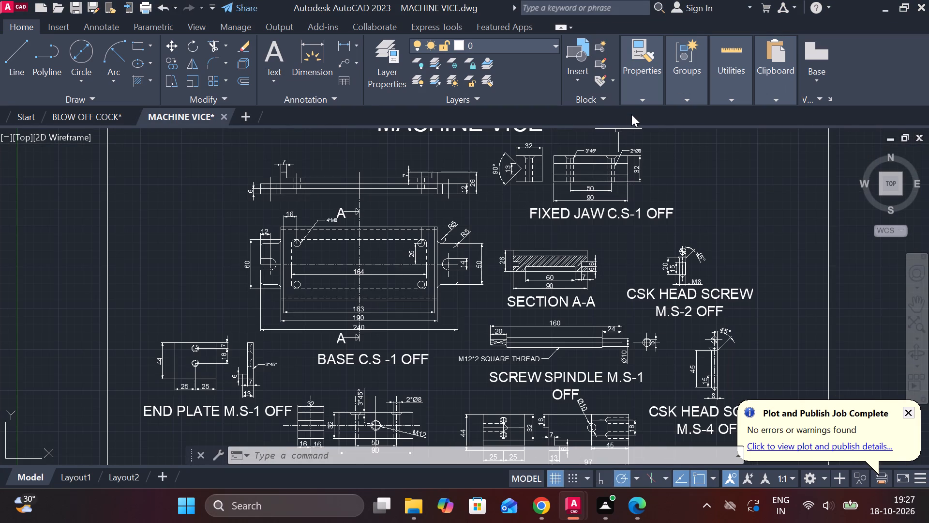
{"action": "left_click", "coordinate": [634, 107]}
{"action": "left_click", "coordinate": [637, 99]}
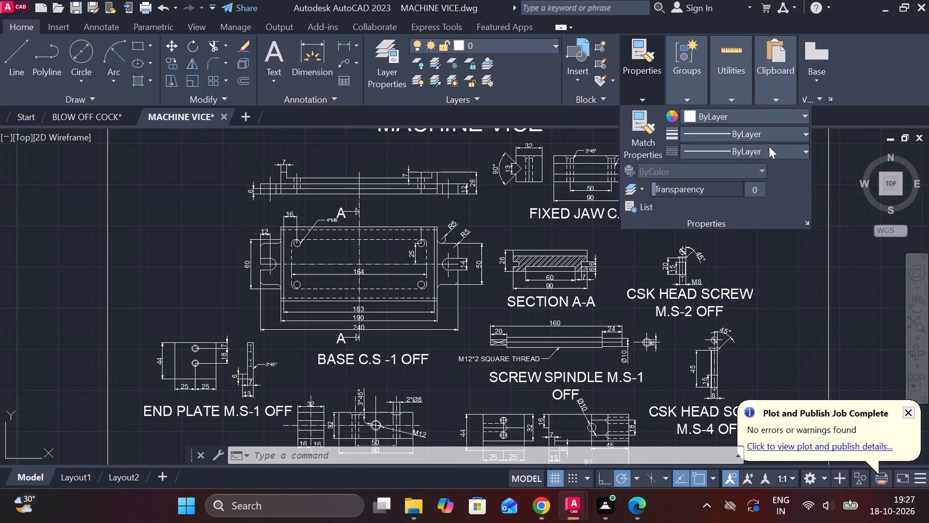
{"action": "left_click", "coordinate": [769, 146]}
{"action": "left_click", "coordinate": [711, 250]}
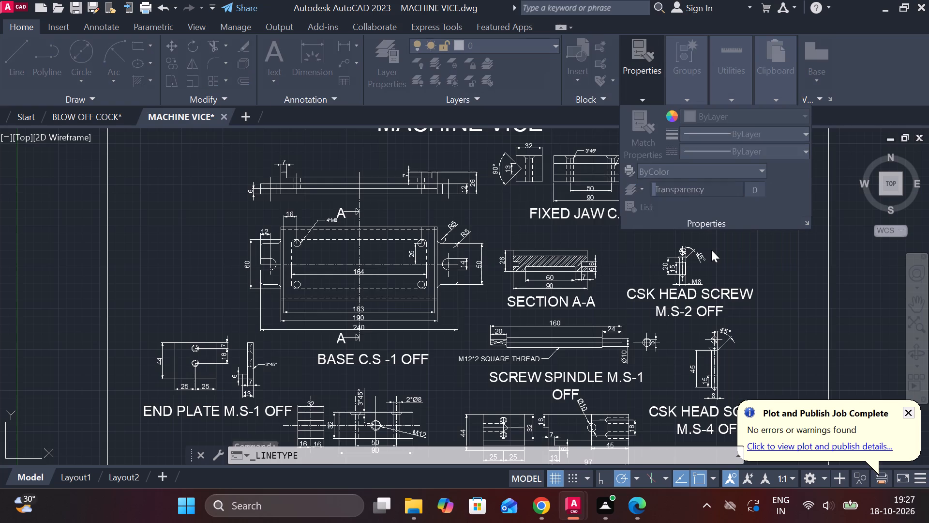
{"action": "left_click_drag", "start_coordinate": [630, 312], "coordinate": [586, 315]}
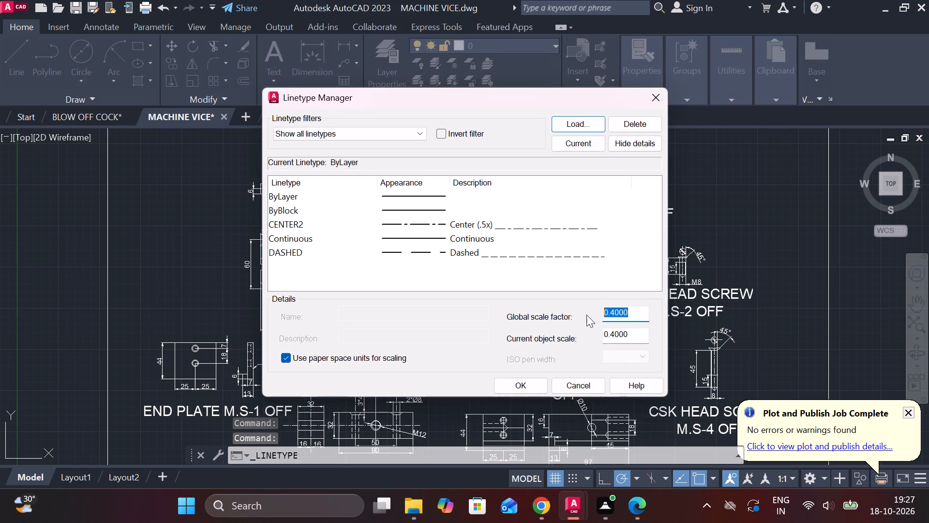
{"action": "key", "text": "1"}
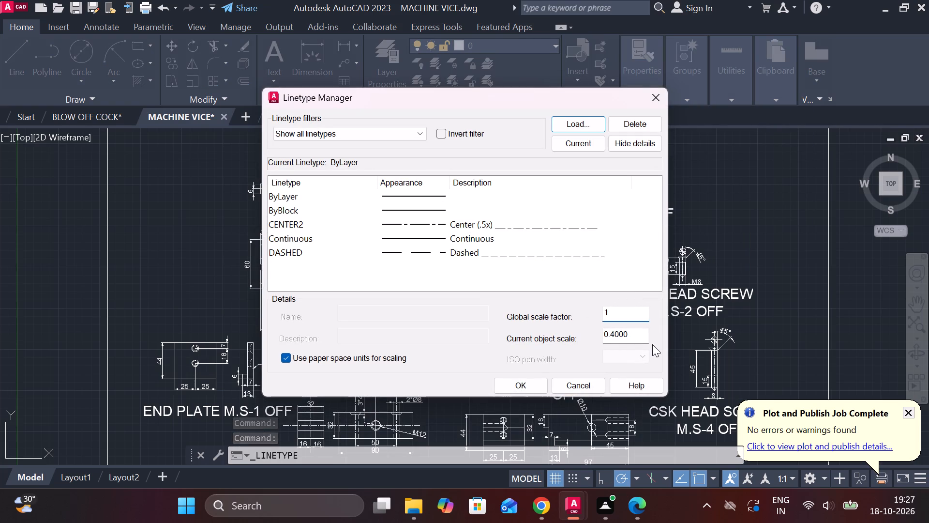
{"action": "left_click_drag", "start_coordinate": [634, 334], "coordinate": [576, 334]}
{"action": "key", "text": "1"}
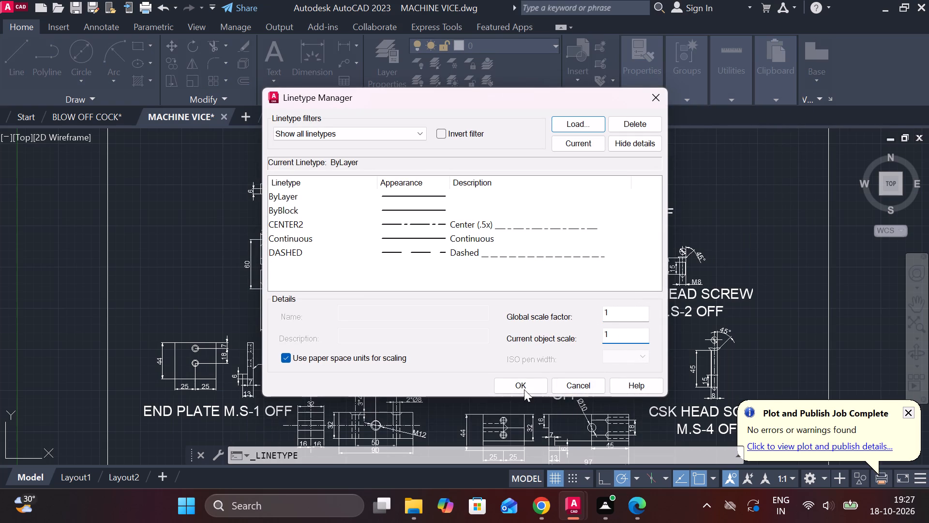
{"action": "left_click", "coordinate": [522, 386]}
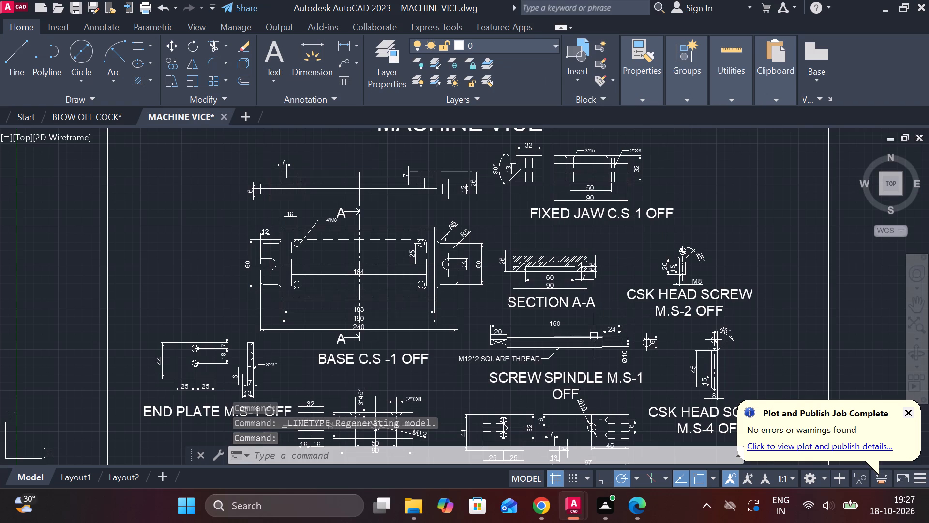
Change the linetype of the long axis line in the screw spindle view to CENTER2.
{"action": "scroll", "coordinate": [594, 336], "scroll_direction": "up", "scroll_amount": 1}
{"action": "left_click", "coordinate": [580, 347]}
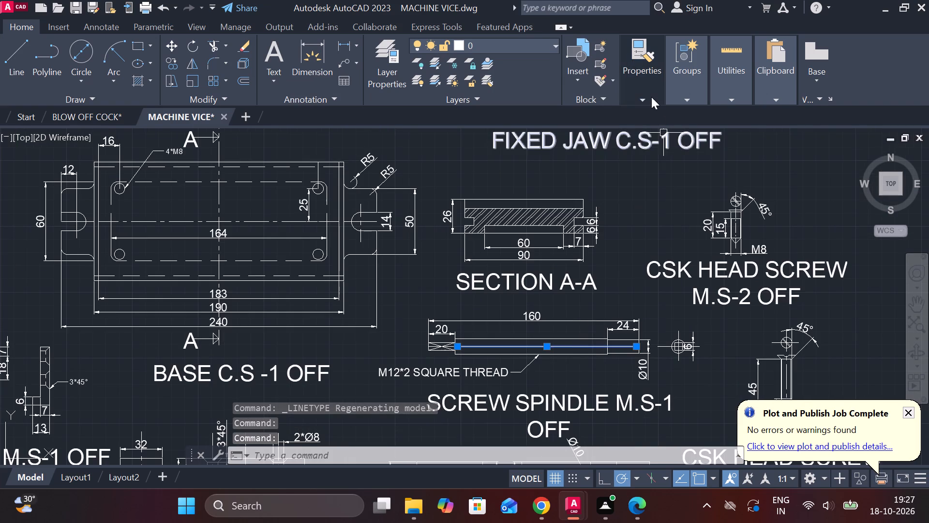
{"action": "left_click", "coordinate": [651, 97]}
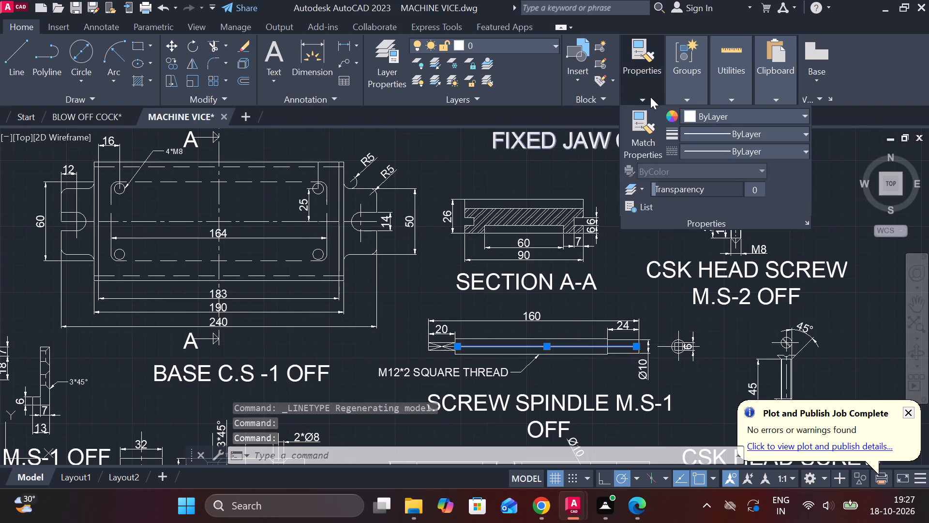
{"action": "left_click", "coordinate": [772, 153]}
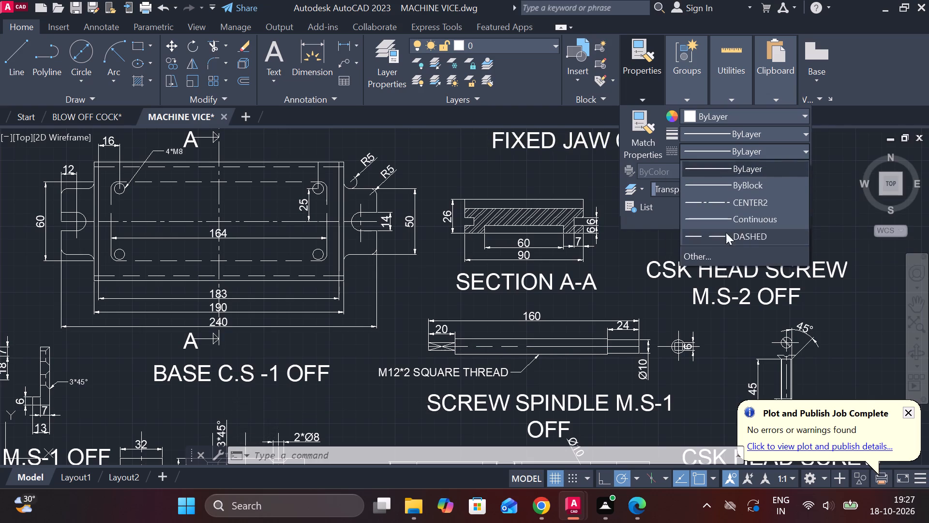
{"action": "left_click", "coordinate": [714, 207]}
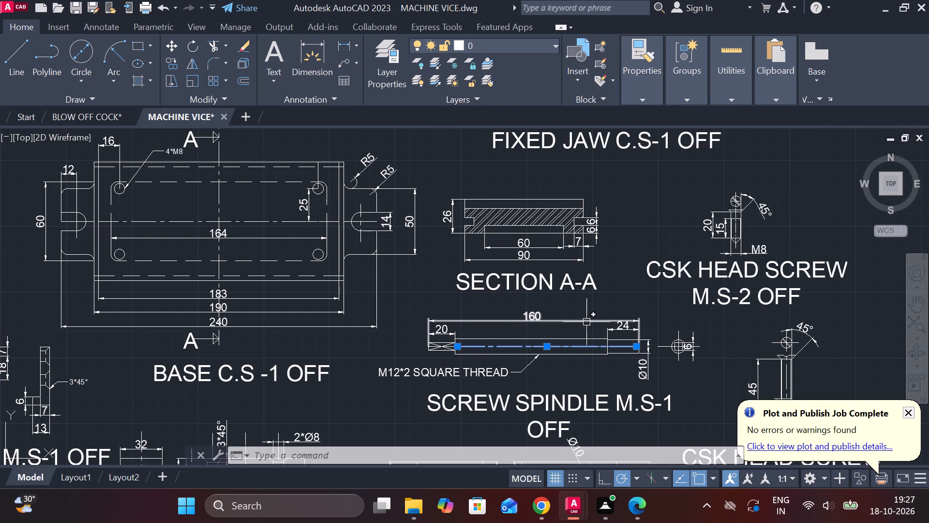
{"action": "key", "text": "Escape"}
Erase the long axis line and the overlapping line beneath it in the screw spindle view.
{"action": "left_click", "coordinate": [586, 347]}
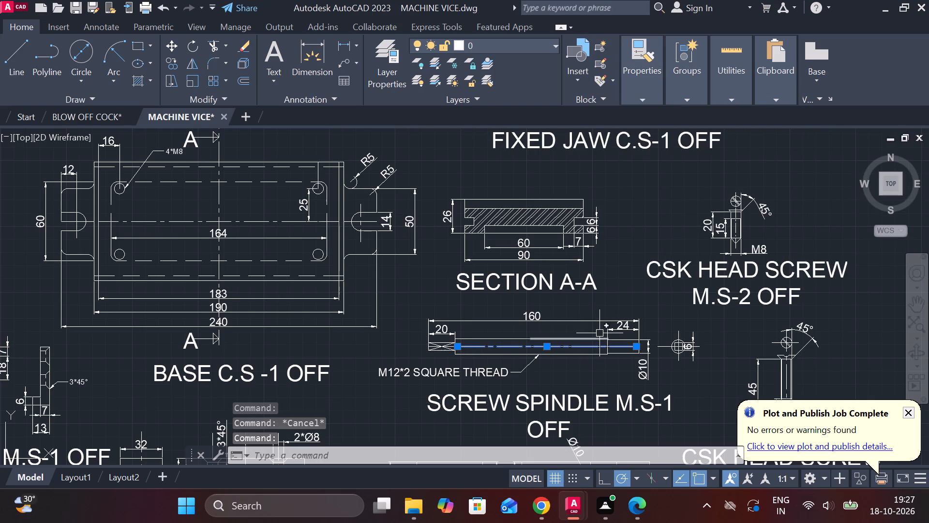
{"action": "scroll", "coordinate": [599, 330], "scroll_direction": "up", "scroll_amount": 1}
{"action": "type", "text": "E"}
{"action": "key", "text": "space"}
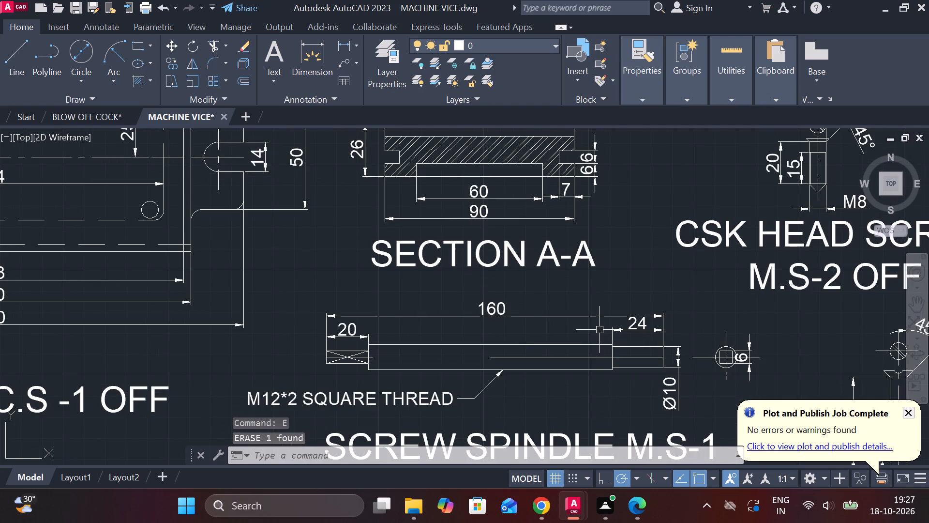
{"action": "left_click", "coordinate": [583, 359]}
{"action": "type", "text": "E"}
{"action": "key", "text": "space"}
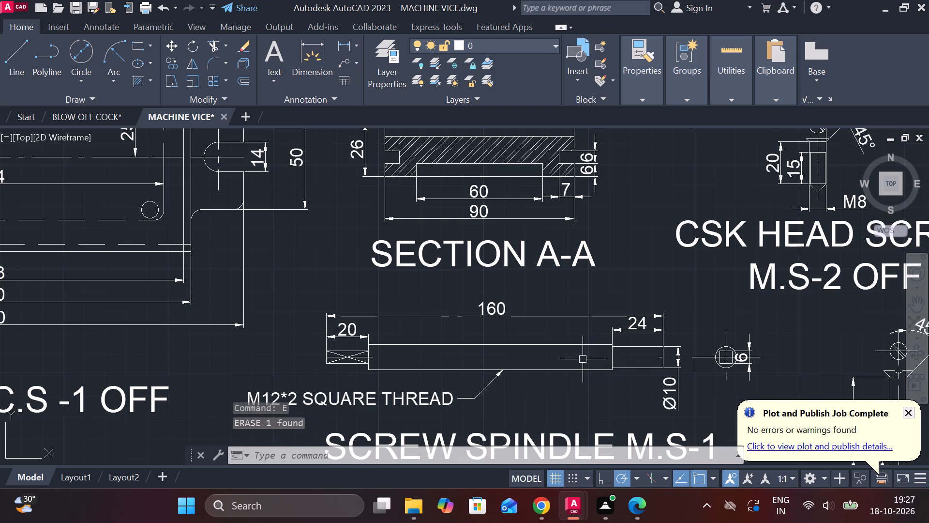
Erase the remaining short axis line pieces at the Ø10 end and the square end of the screw spindle.
{"action": "scroll", "coordinate": [663, 350], "scroll_direction": "up", "scroll_amount": 3}
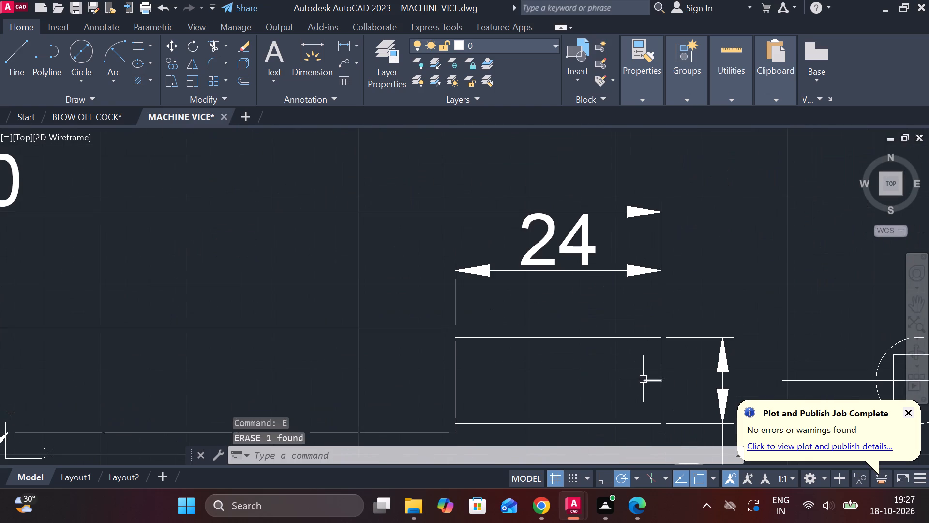
{"action": "left_click", "coordinate": [644, 379]}
{"action": "scroll", "coordinate": [543, 378], "scroll_direction": "down", "scroll_amount": 2}
{"action": "scroll", "coordinate": [126, 379], "scroll_direction": "up", "scroll_amount": 1}
{"action": "left_click", "coordinate": [126, 379]}
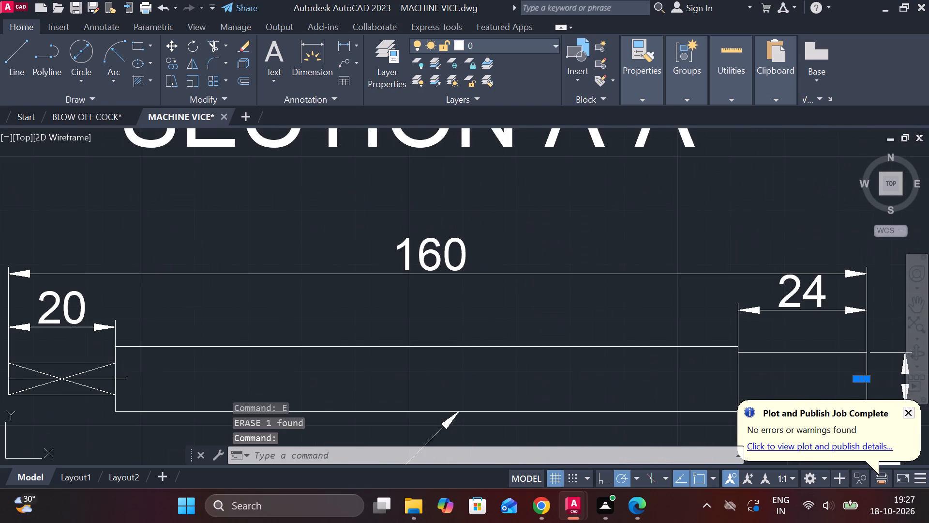
{"action": "type", "text": "E"}
{"action": "key", "text": "space"}
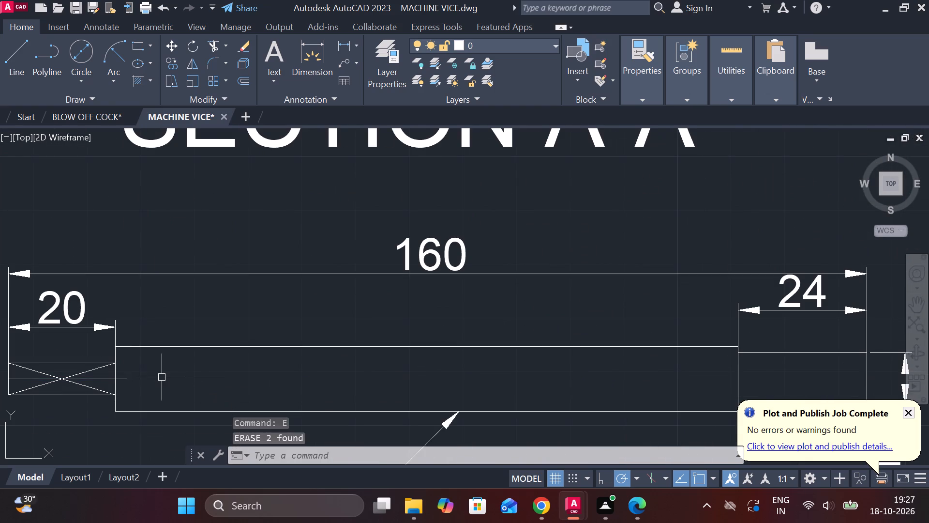
{"action": "left_click", "coordinate": [120, 381]}
{"action": "type", "text": "E"}
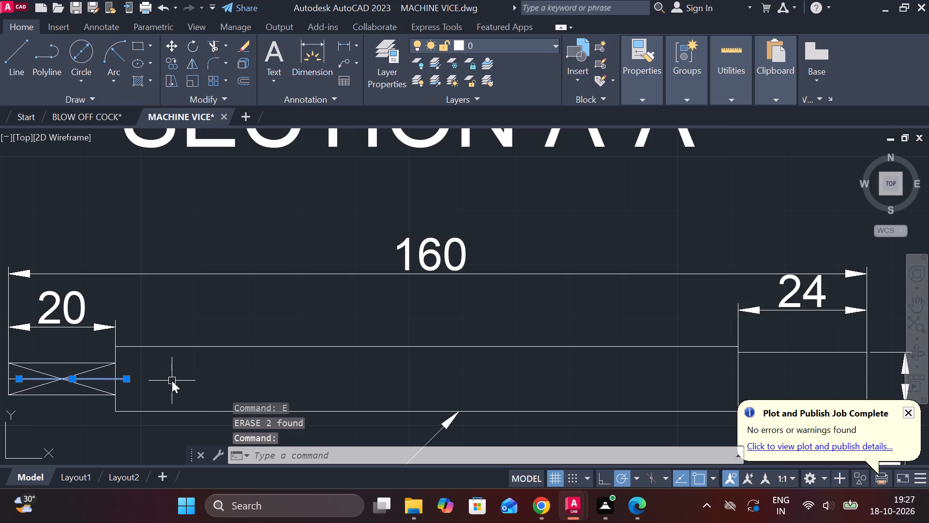
{"action": "key", "text": "space"}
{"action": "middle_click_drag", "start_coordinate": [41, 376], "coordinate": [135, 344]}
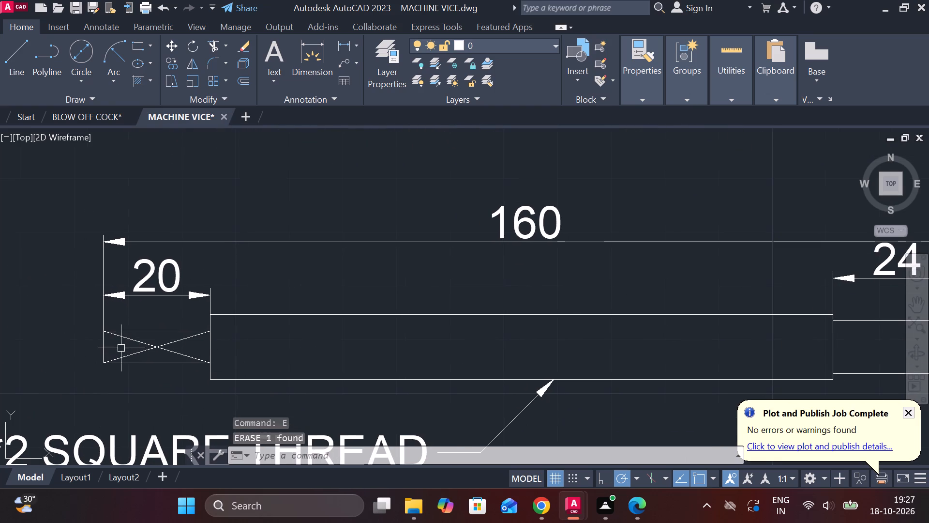
{"action": "left_click", "coordinate": [112, 348]}
{"action": "type", "text": "E"}
{"action": "key", "text": "space"}
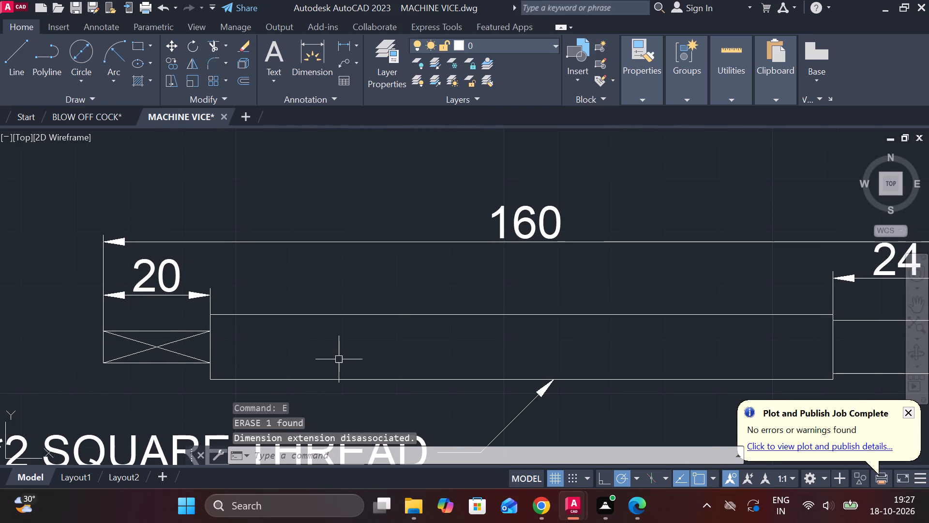
Draw one continuous 160 mm axis line through the screw spindle, from the square end's midpoint to the Ø10 end's midpoint.
{"action": "key", "text": "l"}
{"action": "key", "text": "Return"}
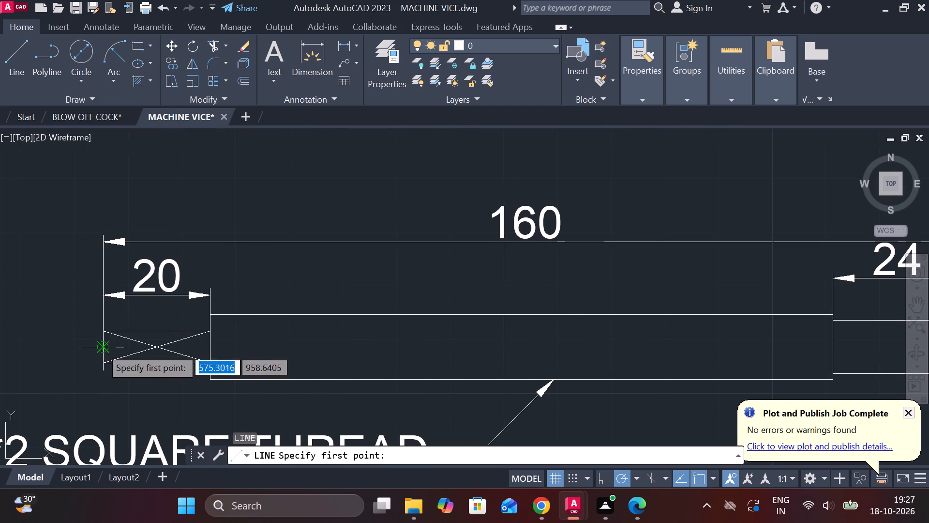
{"action": "left_click", "coordinate": [101, 348]}
{"action": "scroll", "coordinate": [199, 342], "scroll_direction": "down", "scroll_amount": 2}
{"action": "scroll", "coordinate": [453, 353], "scroll_direction": "up", "scroll_amount": 2}
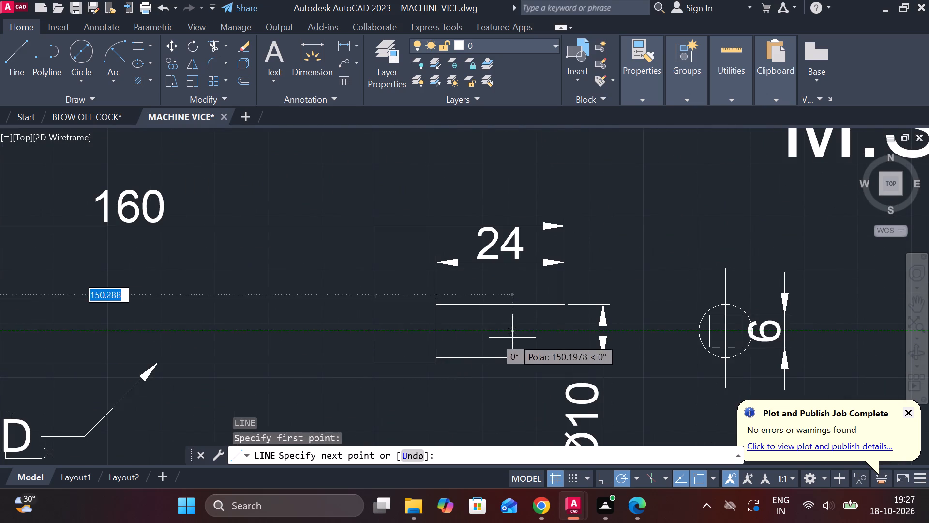
{"action": "left_click", "coordinate": [564, 332]}
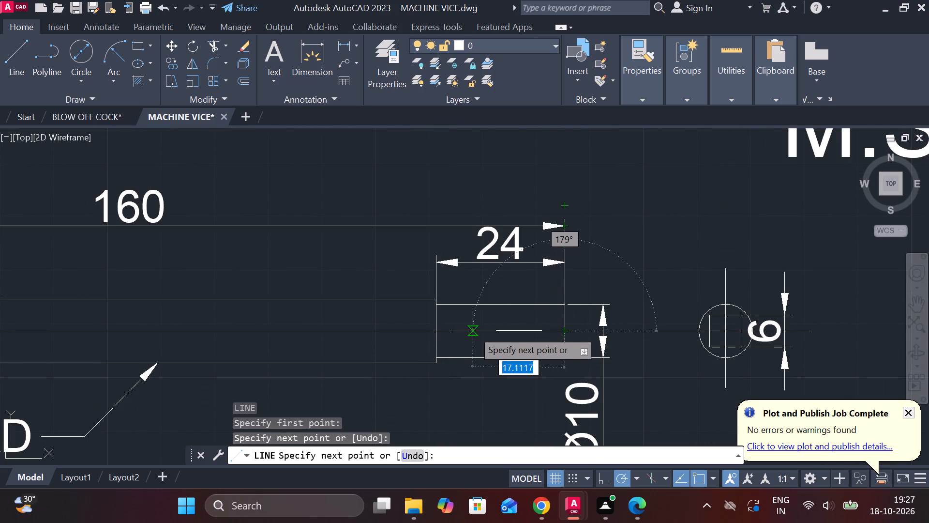
{"action": "key", "text": "Escape"}
Change the linetype of the new spindle axis line and both centre lines of its end view to CENTER2.
{"action": "left_click", "coordinate": [653, 334]}
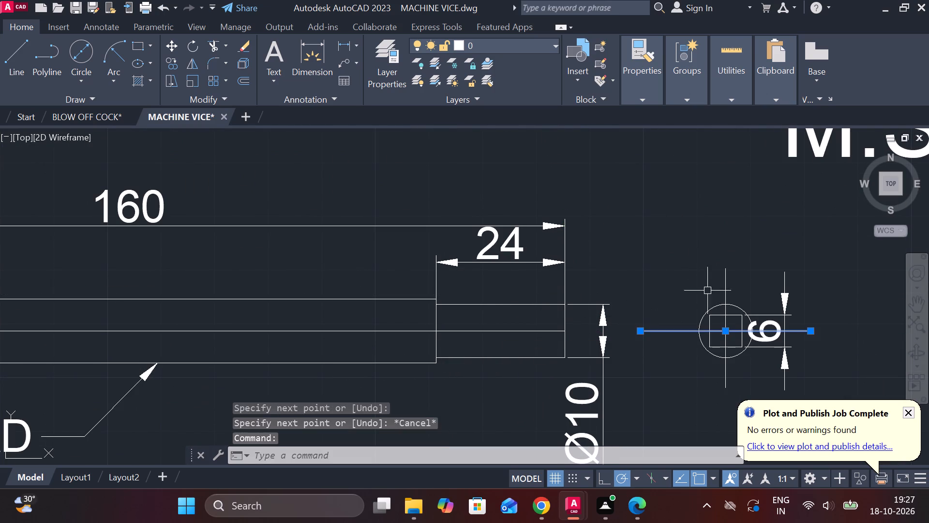
{"action": "left_click", "coordinate": [724, 278]}
{"action": "left_click", "coordinate": [370, 333]}
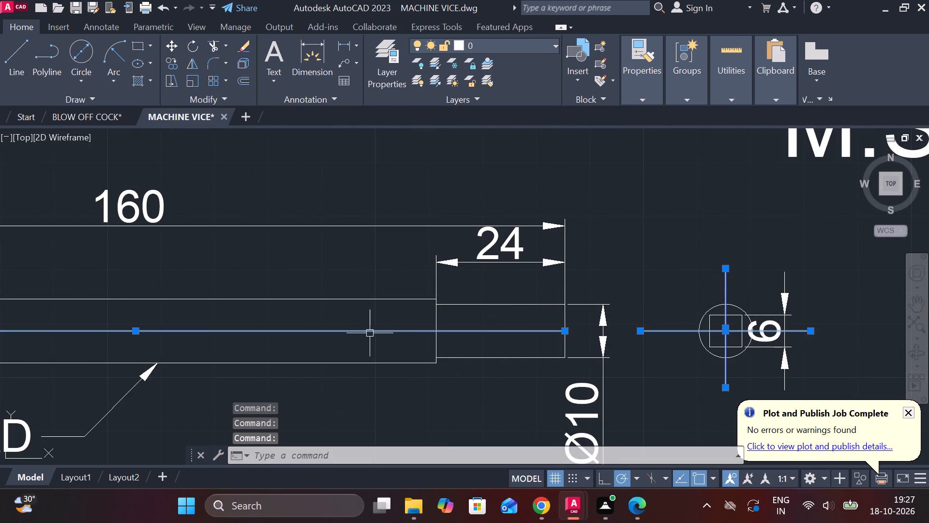
{"action": "left_click", "coordinate": [636, 104]}
{"action": "left_click", "coordinate": [766, 156]}
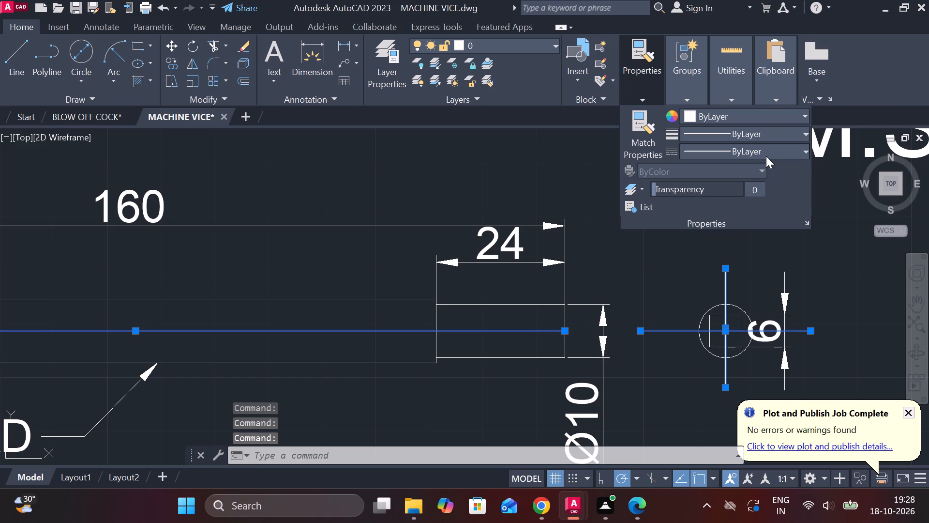
{"action": "left_click", "coordinate": [719, 200]}
{"action": "scroll", "coordinate": [611, 263], "scroll_direction": "down", "scroll_amount": 2}
{"action": "key", "text": "Escape"}
{"action": "scroll", "coordinate": [528, 280], "scroll_direction": "down", "scroll_amount": 1}
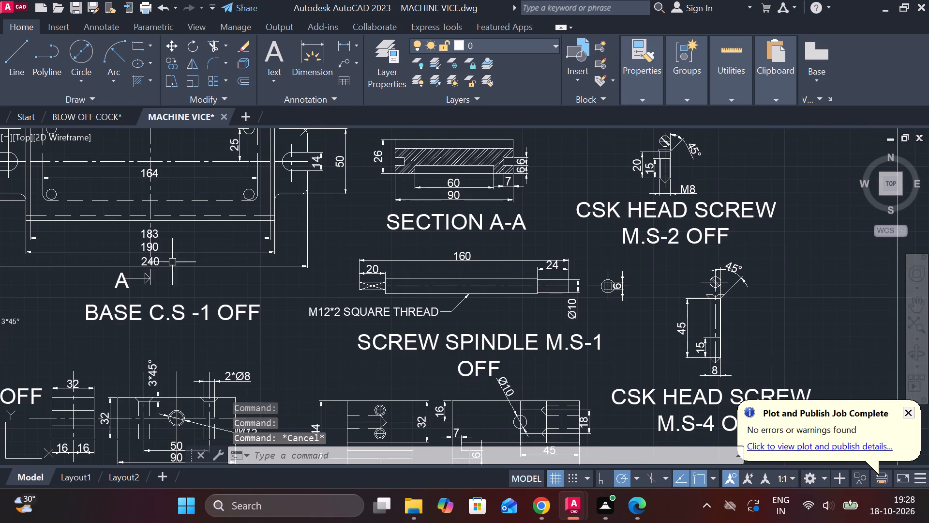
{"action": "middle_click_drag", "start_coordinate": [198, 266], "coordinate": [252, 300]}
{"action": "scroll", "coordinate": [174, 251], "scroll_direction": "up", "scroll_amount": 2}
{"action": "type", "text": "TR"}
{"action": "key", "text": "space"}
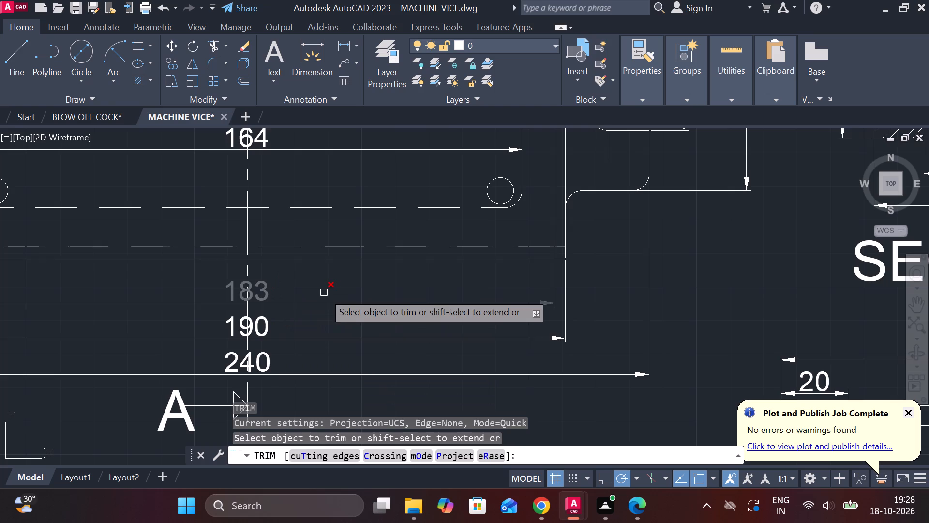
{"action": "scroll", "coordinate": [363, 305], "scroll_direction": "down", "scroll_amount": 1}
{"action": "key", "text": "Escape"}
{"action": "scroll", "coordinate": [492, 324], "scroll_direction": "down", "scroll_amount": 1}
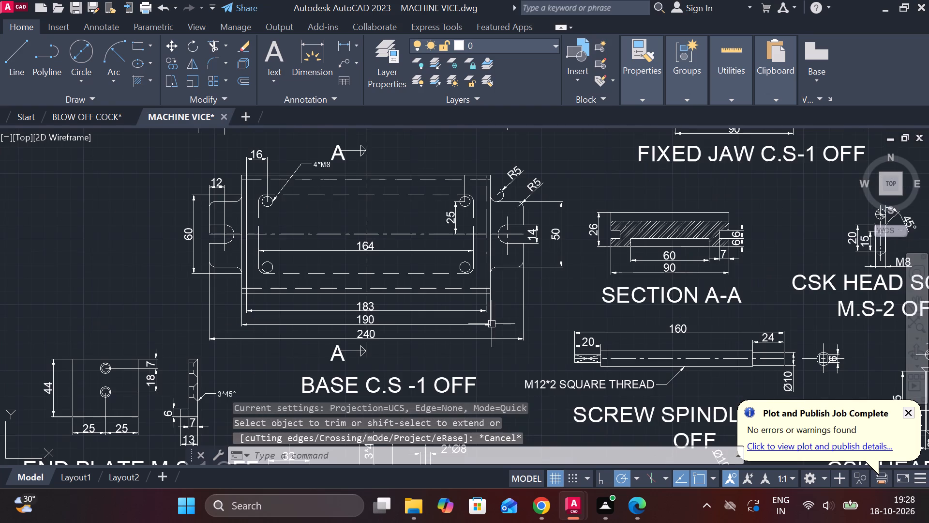
Set both the global linetype scale factor and the current object scale to 1.5.
{"action": "left_click", "coordinate": [648, 94]}
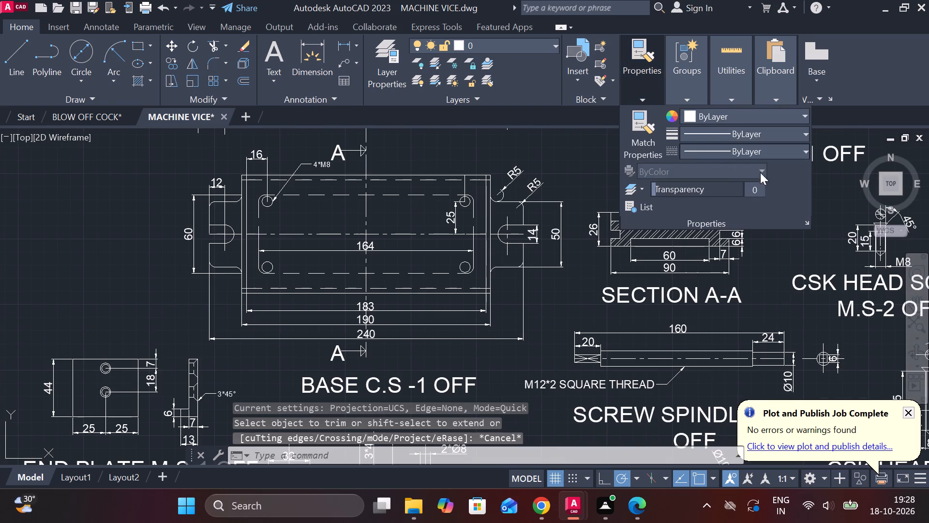
{"action": "left_click", "coordinate": [763, 148]}
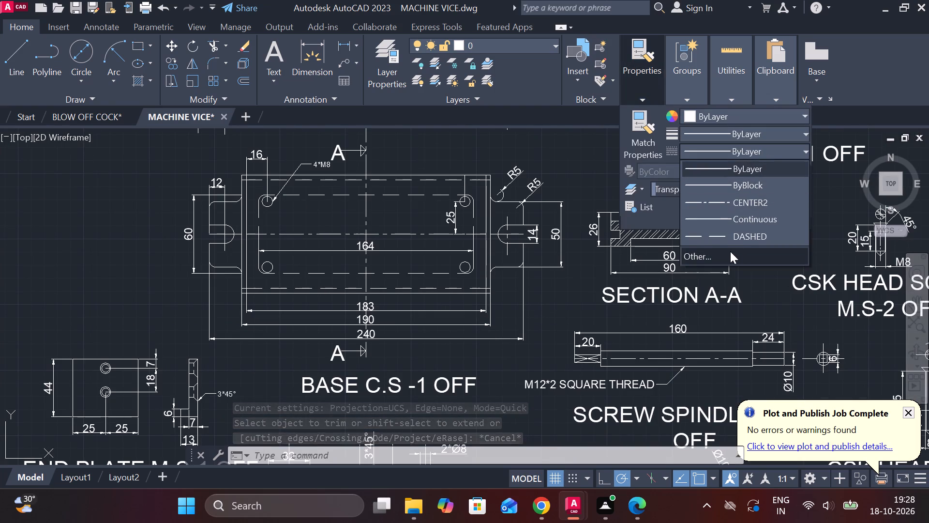
{"action": "left_click", "coordinate": [730, 251]}
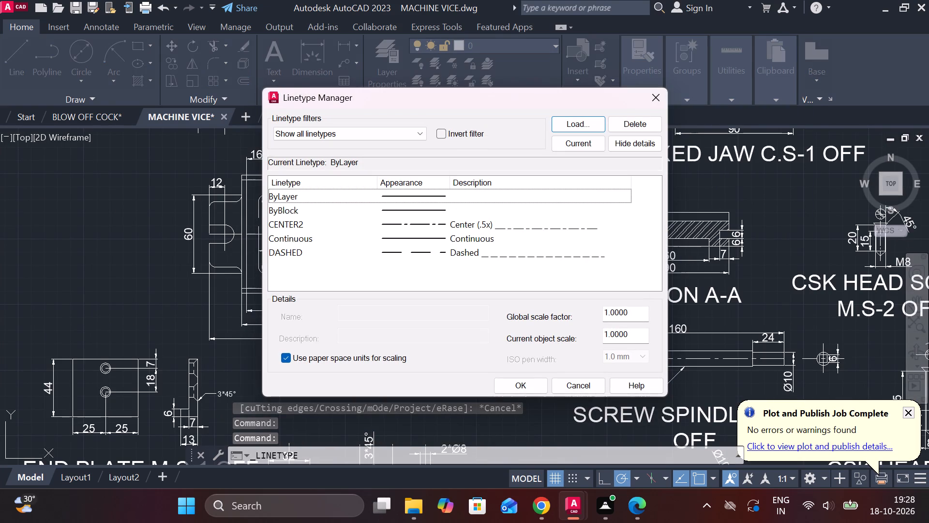
{"action": "left_click_drag", "start_coordinate": [641, 316], "coordinate": [589, 315]}
{"action": "type", "text": "1.5"}
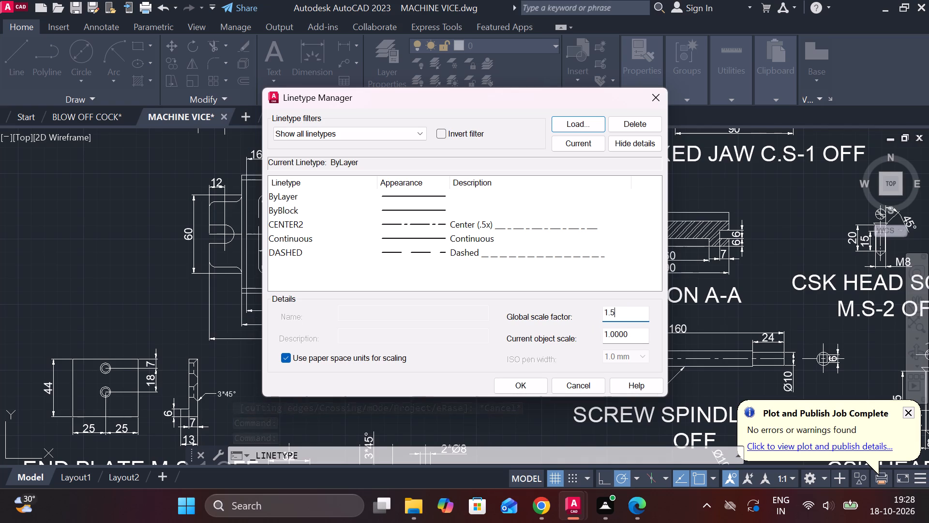
{"action": "left_click_drag", "start_coordinate": [636, 337], "coordinate": [564, 337]}
{"action": "type", "text": "1.4"}
{"action": "key", "text": "BackSpace"}
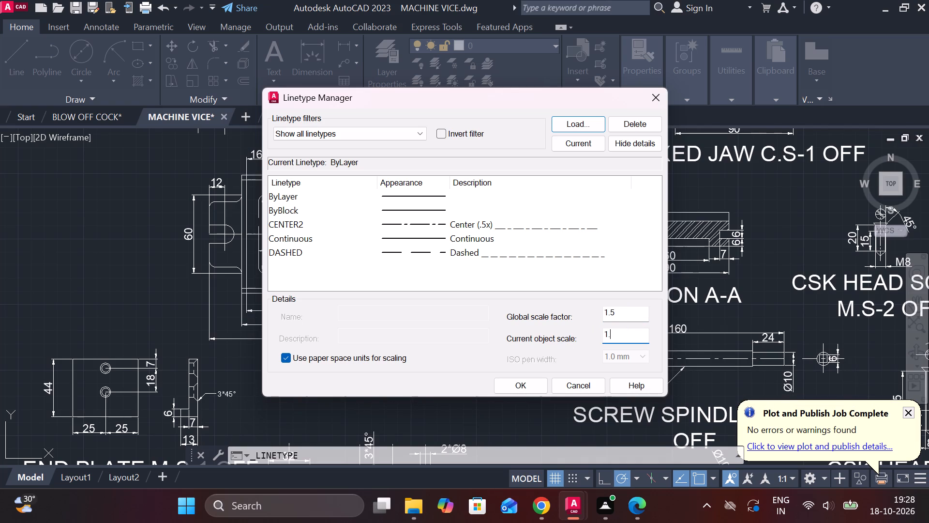
{"action": "key", "text": "5"}
{"action": "left_click", "coordinate": [533, 384]}
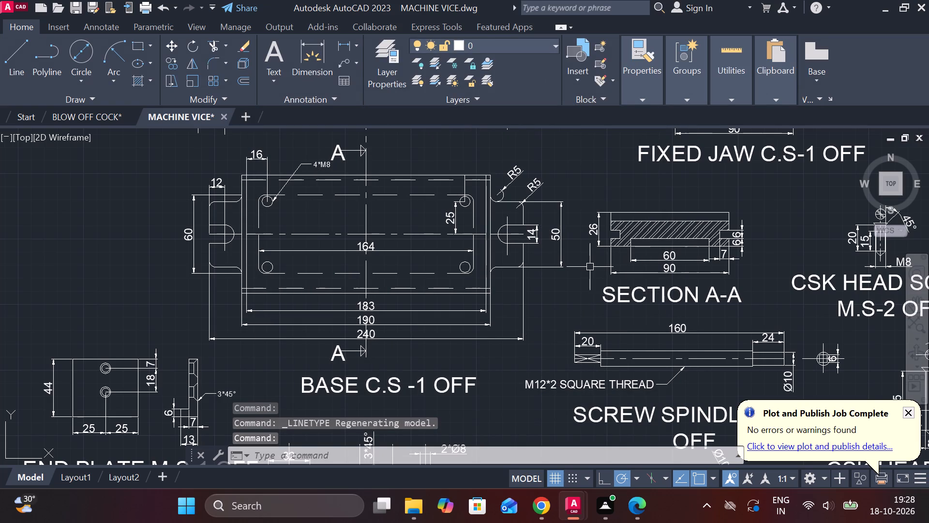
Save the MACHINE VICE drawing.
{"action": "key", "text": "ctrl+s"}
Set up a plot with DWG To PDF.pc3, landscape orientation and a plot window just outside the sheet border.
{"action": "scroll", "coordinate": [621, 256], "scroll_direction": "down", "scroll_amount": 3}
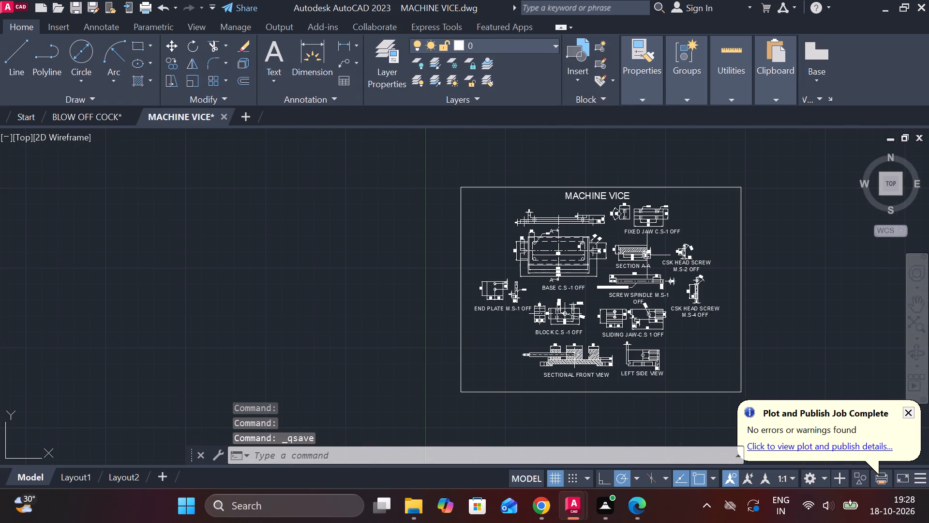
{"action": "type", "text": "PLOT"}
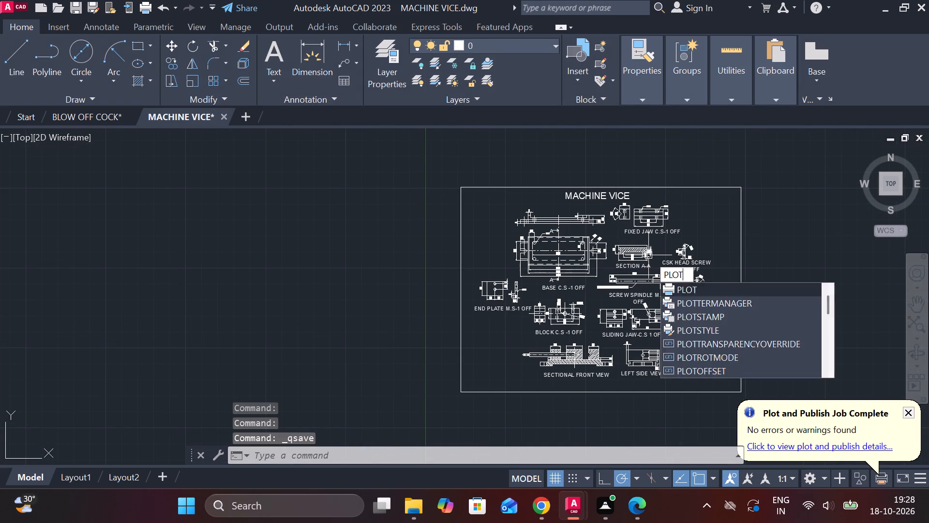
{"action": "left_click", "coordinate": [686, 288]}
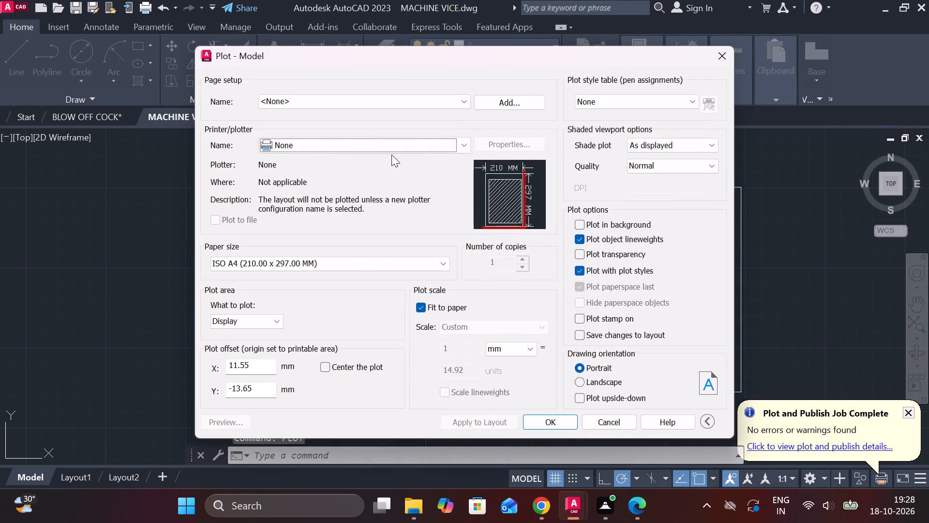
{"action": "left_click", "coordinate": [391, 149]}
{"action": "left_click", "coordinate": [332, 292]}
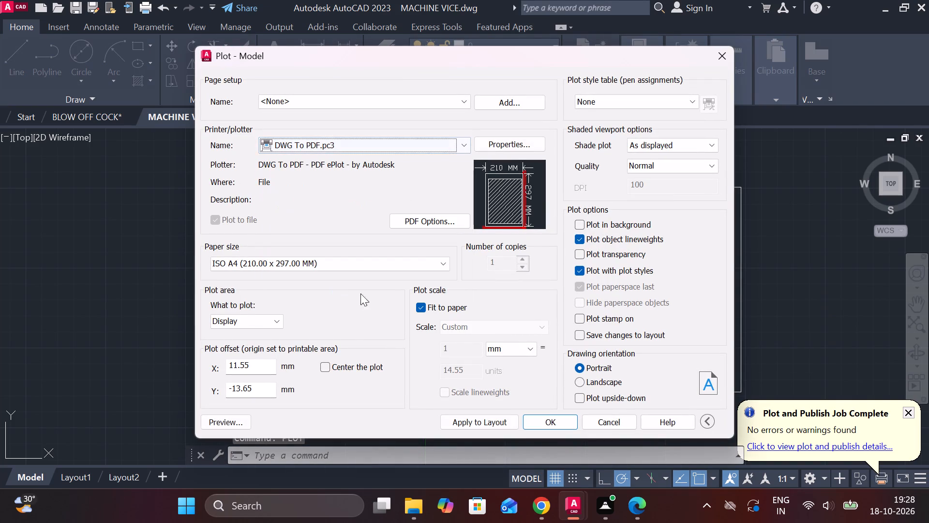
{"action": "left_click", "coordinate": [582, 382]}
{"action": "left_click", "coordinate": [273, 321]}
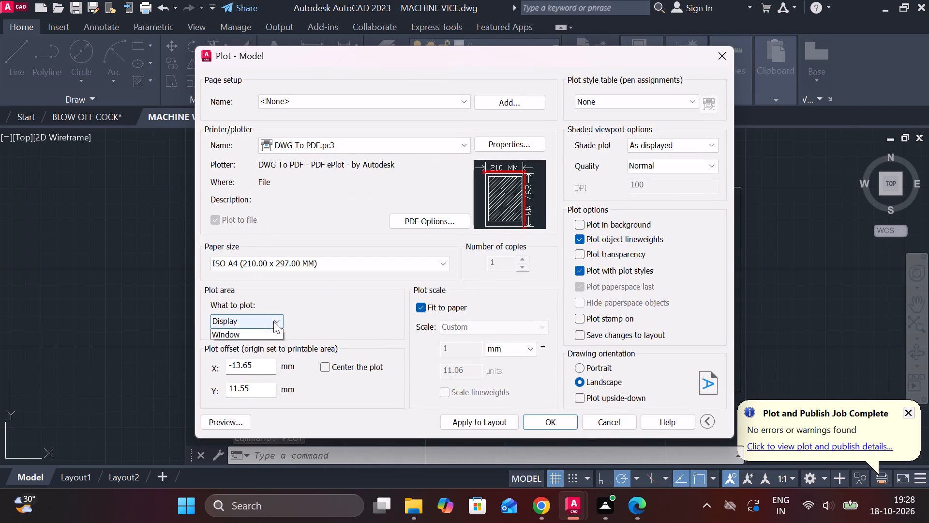
{"action": "left_click", "coordinate": [242, 358]}
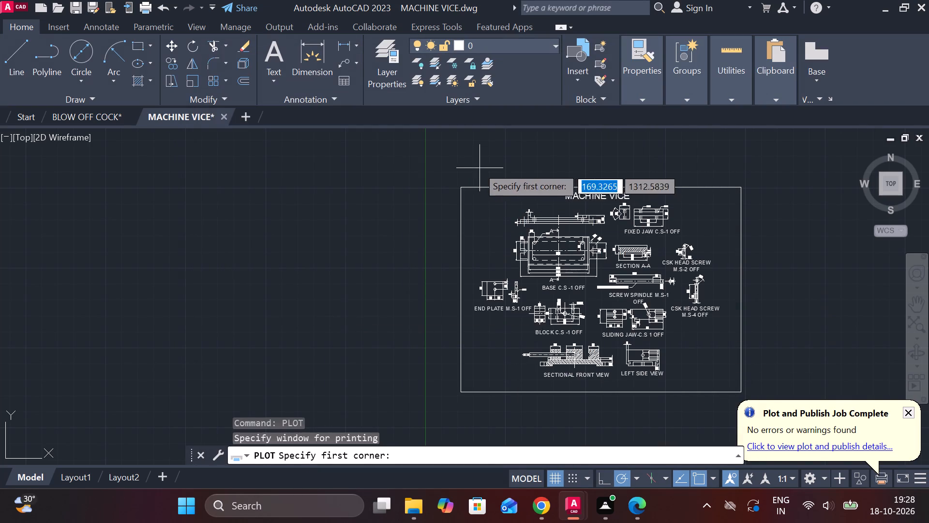
{"action": "left_click", "coordinate": [446, 169]}
{"action": "middle_click_drag", "start_coordinate": [670, 311], "coordinate": [614, 266]}
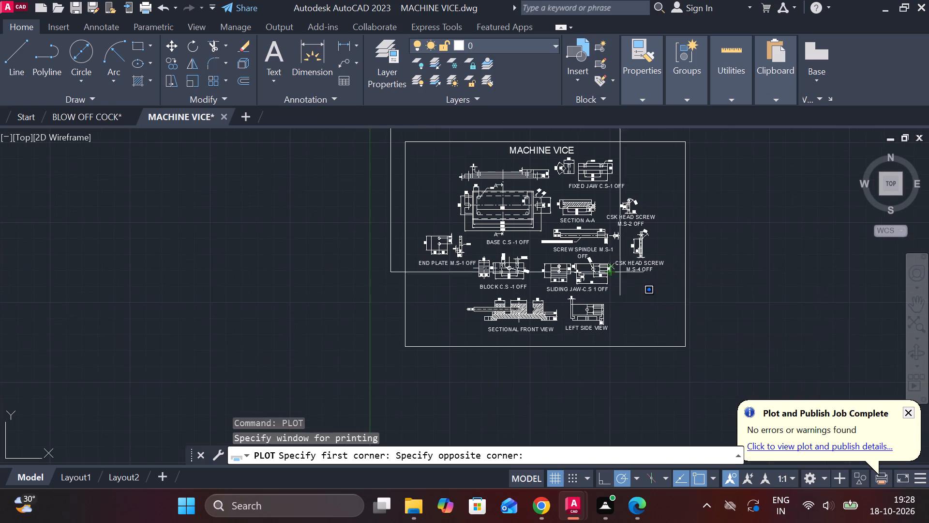
{"action": "left_click", "coordinate": [701, 372]}
Plot the sheet to MACHINE VICE-Model.pdf, overwriting the existing file.
{"action": "left_click", "coordinate": [550, 415]}
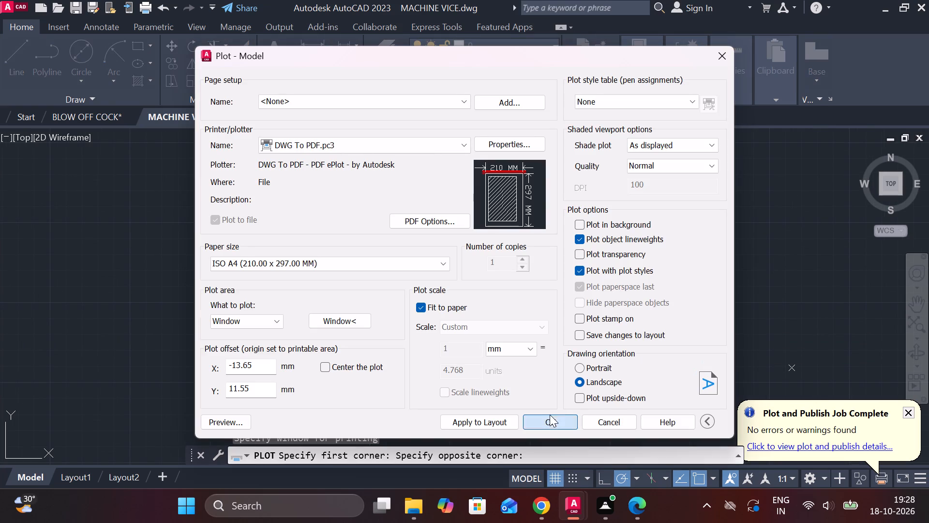
{"action": "left_click", "coordinate": [649, 391]}
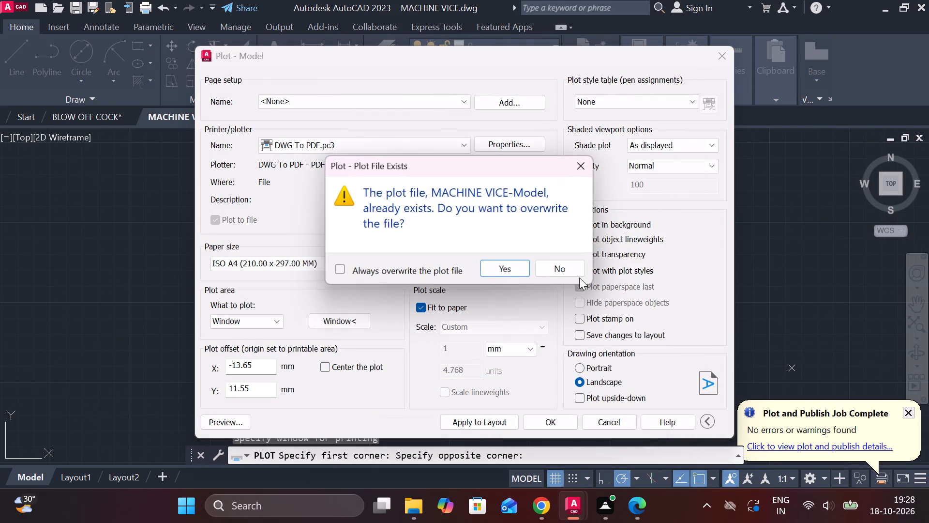
{"action": "left_click", "coordinate": [510, 269]}
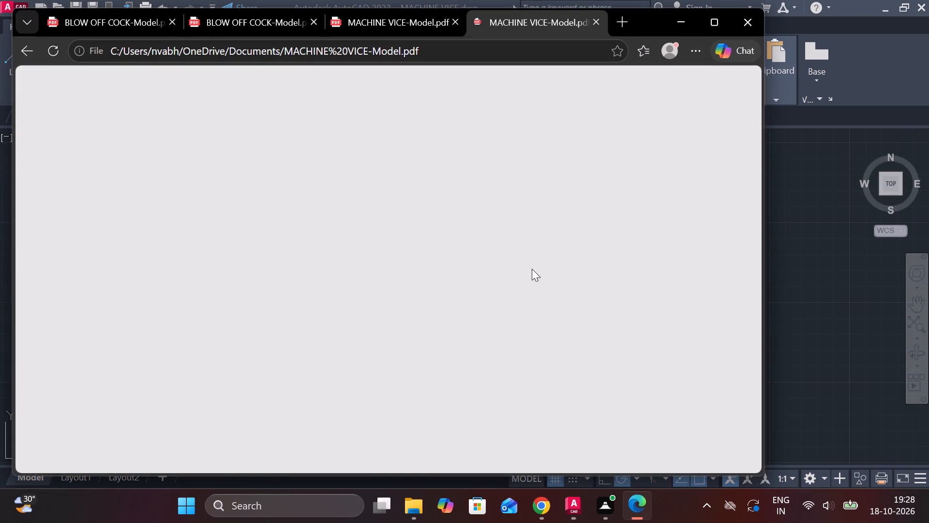
Examine the centre lines and dashed lines across all views in the plotted MACHINE VICE-Model.pdf in Edge.
{"action": "scroll", "coordinate": [218, 325], "scroll_direction": "up", "scroll_amount": 2}
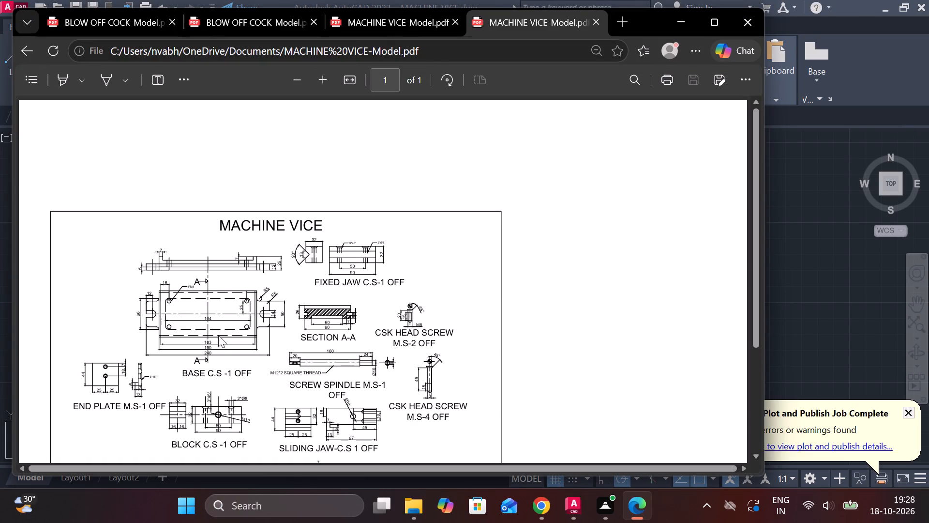
{"action": "scroll", "coordinate": [218, 338], "scroll_direction": "up", "scroll_amount": 1}
{"action": "middle_click_drag", "start_coordinate": [224, 339], "coordinate": [300, 266]}
{"action": "scroll", "coordinate": [380, 337], "scroll_direction": "down", "scroll_amount": 1}
{"action": "middle_click_drag", "start_coordinate": [541, 341], "coordinate": [578, 233]}
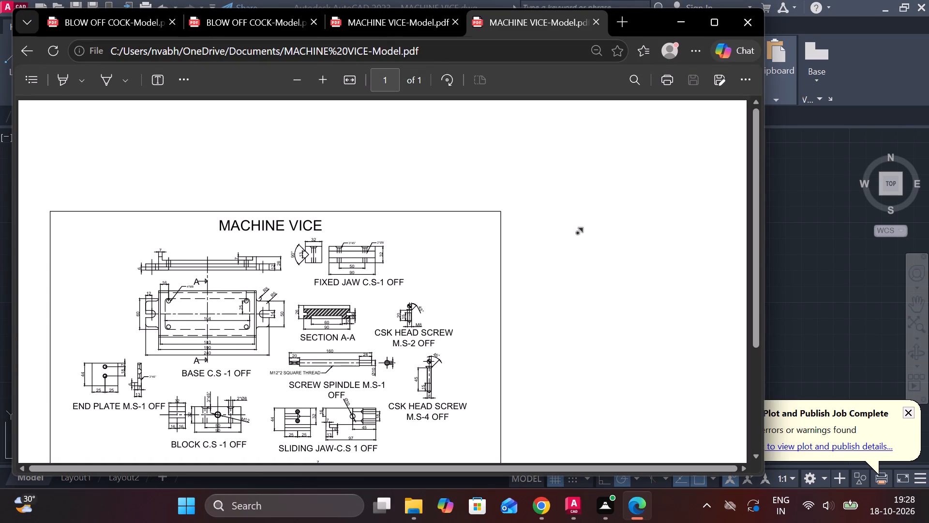
{"action": "middle_click_drag", "start_coordinate": [578, 233], "coordinate": [589, 201]}
{"action": "scroll", "coordinate": [594, 200], "scroll_direction": "down", "scroll_amount": 3}
{"action": "scroll", "coordinate": [496, 252], "scroll_direction": "up", "scroll_amount": 1}
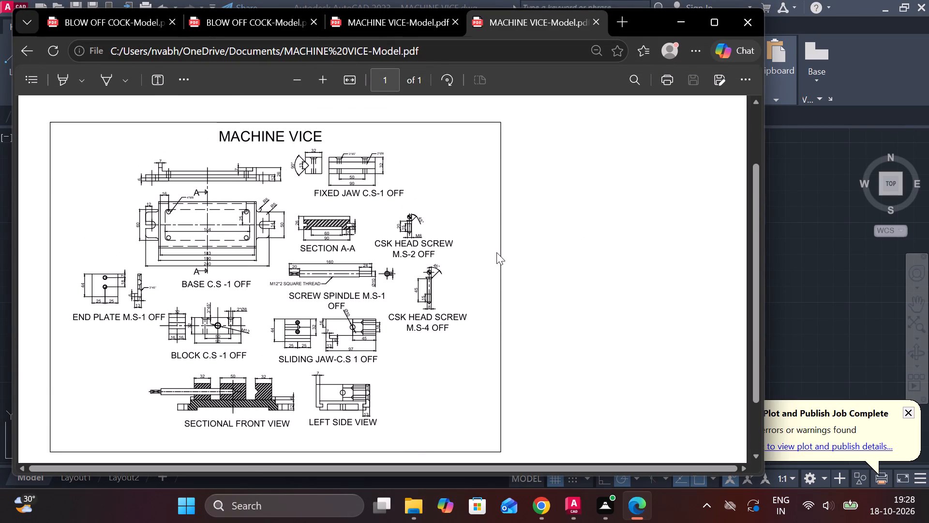